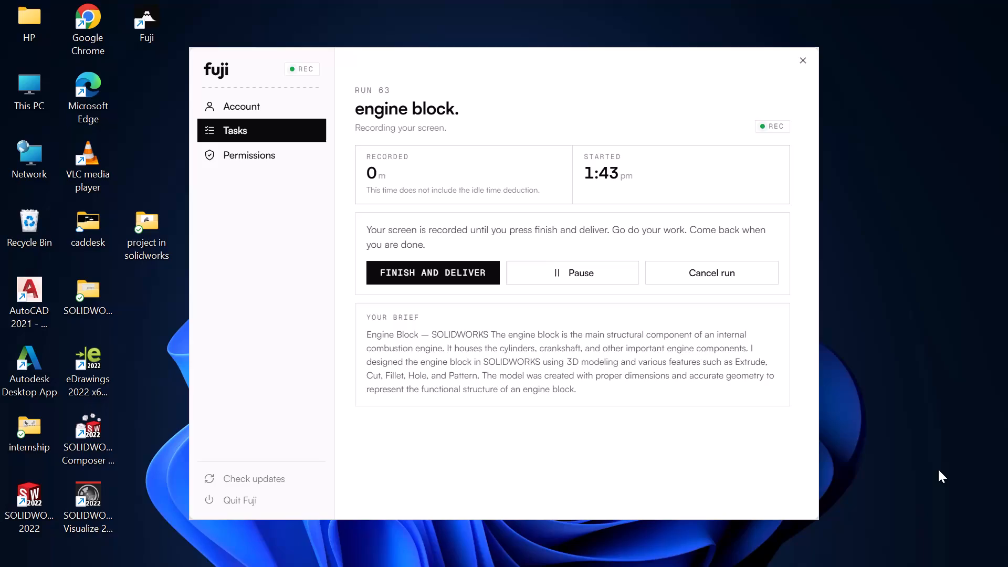
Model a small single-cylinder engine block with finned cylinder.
Launch SOLIDWORKS and create a new part document.
left_click(938, 469)
double_click(22, 498)
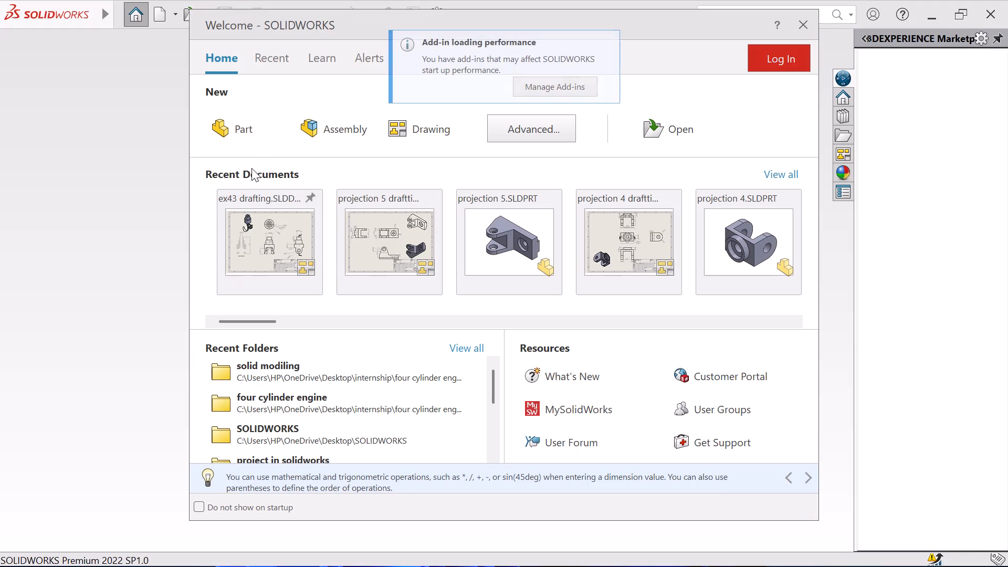
left_click(217, 129)
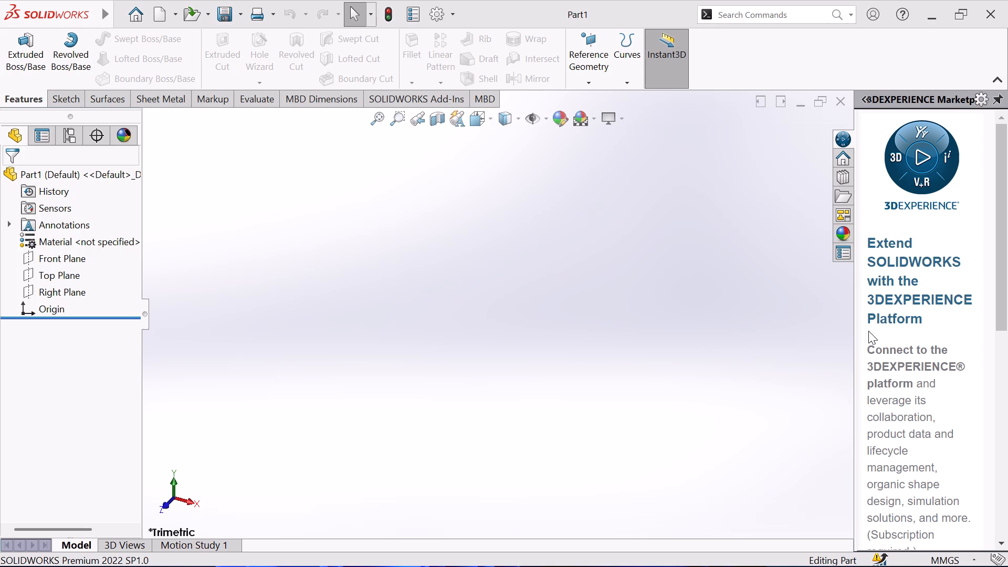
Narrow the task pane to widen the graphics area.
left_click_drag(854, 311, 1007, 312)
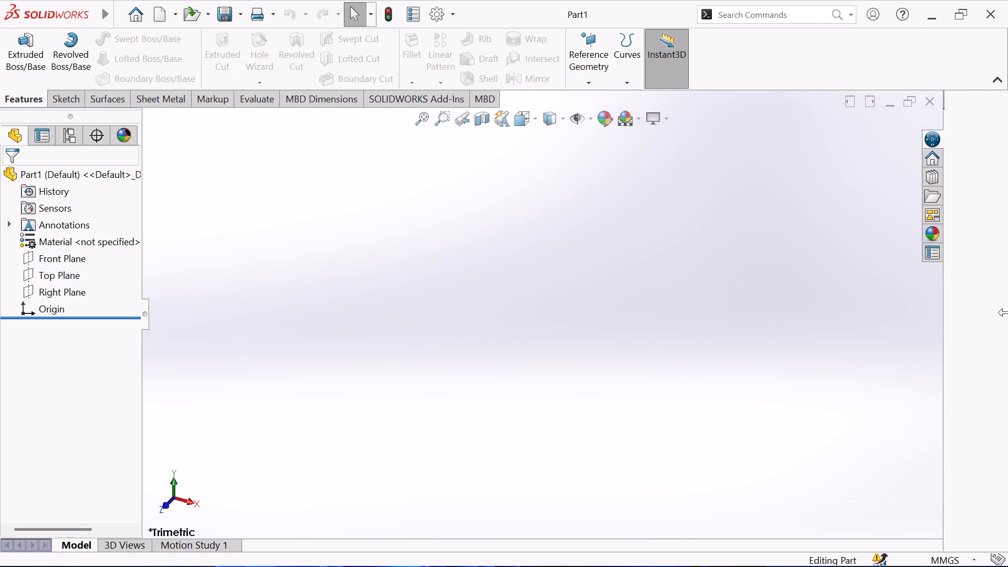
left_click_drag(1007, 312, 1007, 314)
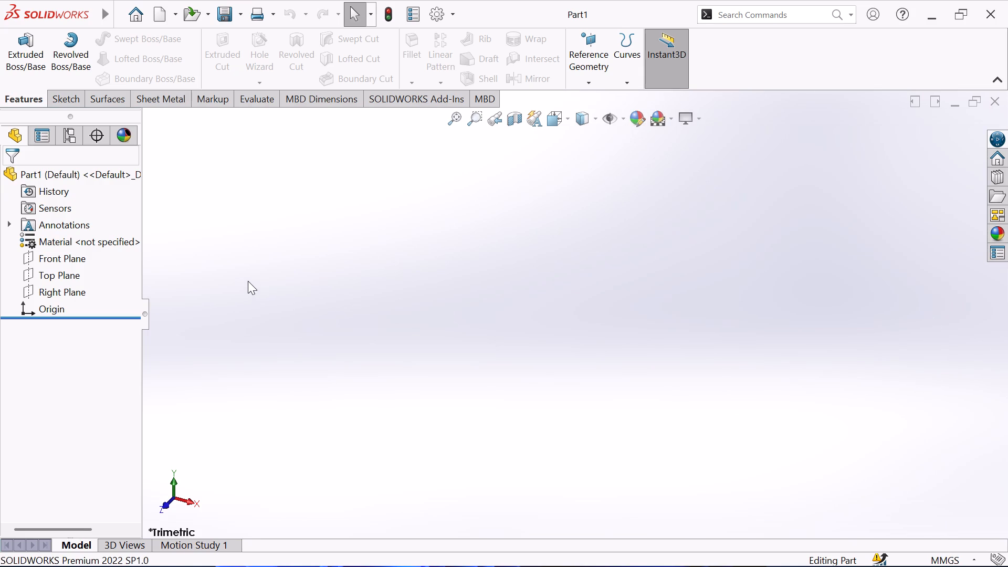
On the Front Plane, sketch two concentric circles centred on the origin, with radii of about 39 mm and 22 mm.
left_click(60, 256)
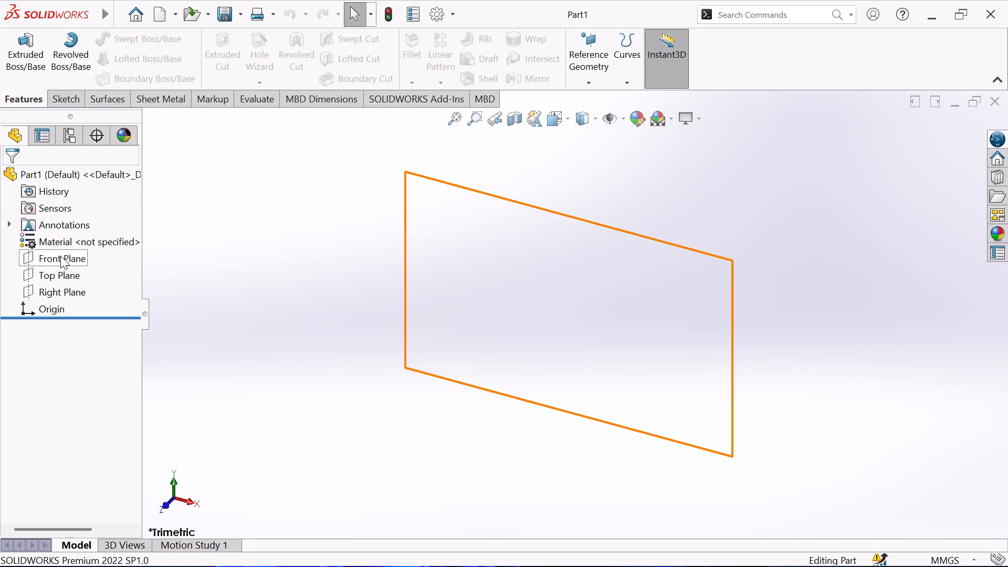
left_click(66, 103)
left_click(24, 56)
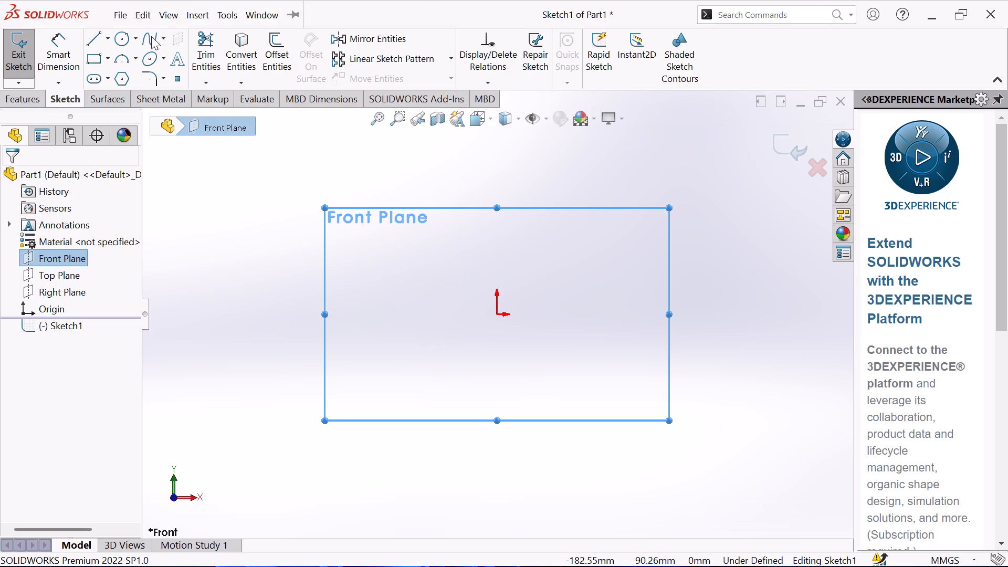
left_click(124, 44)
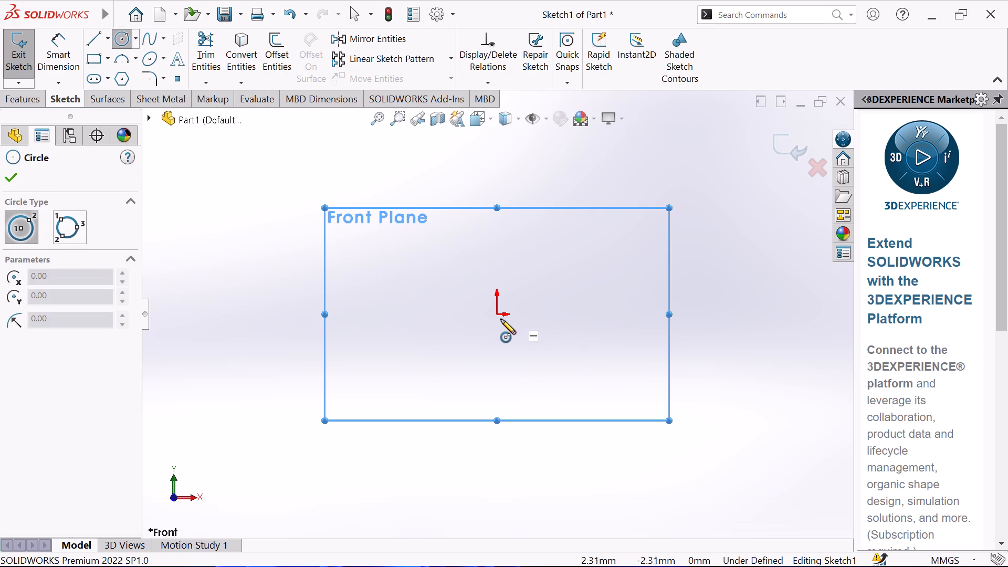
left_click(498, 316)
left_click(495, 238)
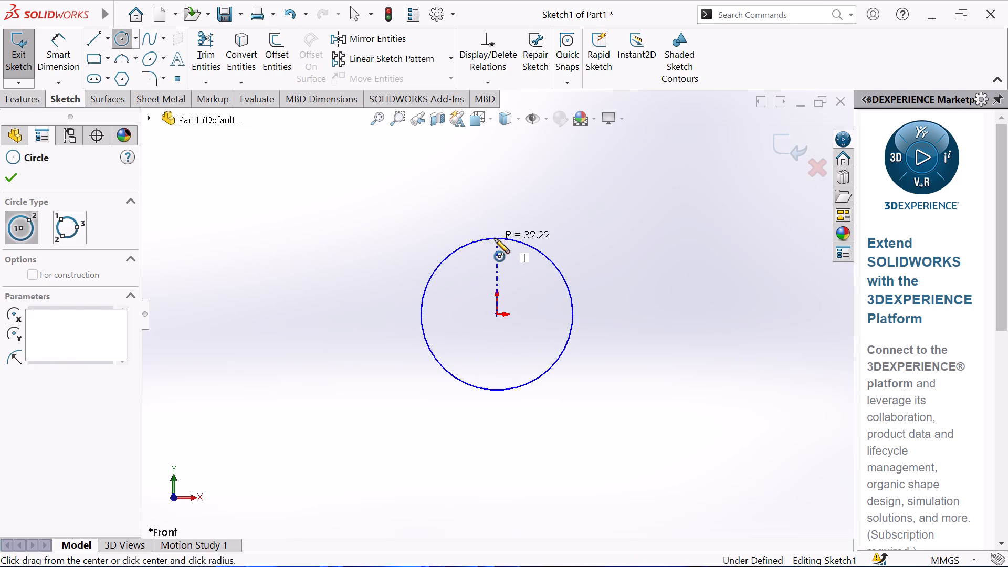
left_click(497, 315)
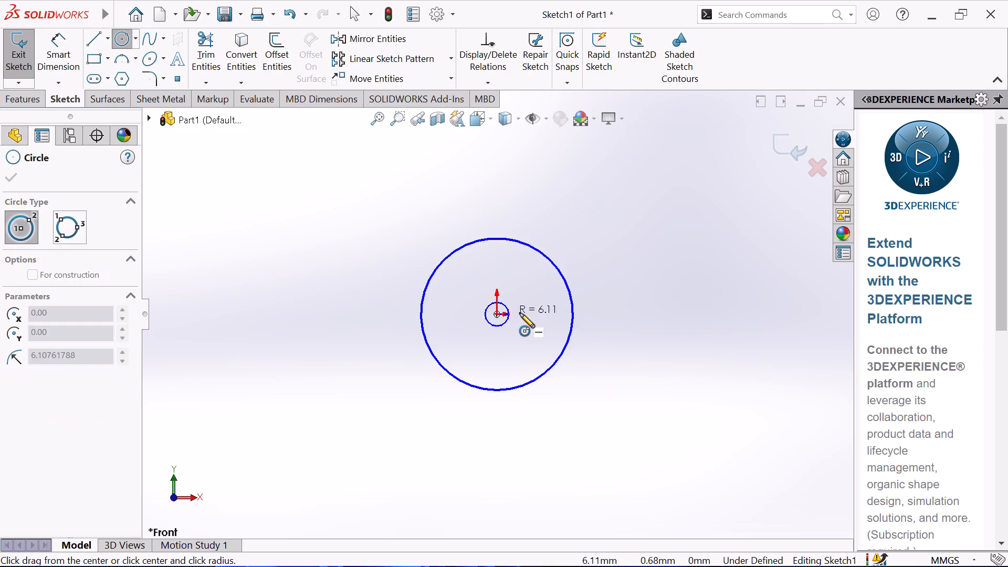
left_click(540, 317)
right_click(588, 248)
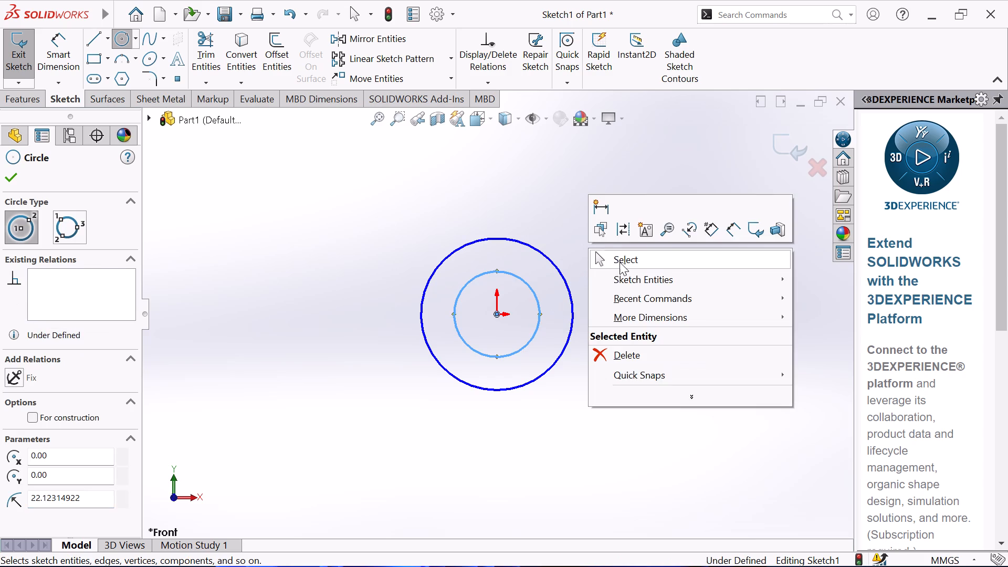
left_click(619, 262)
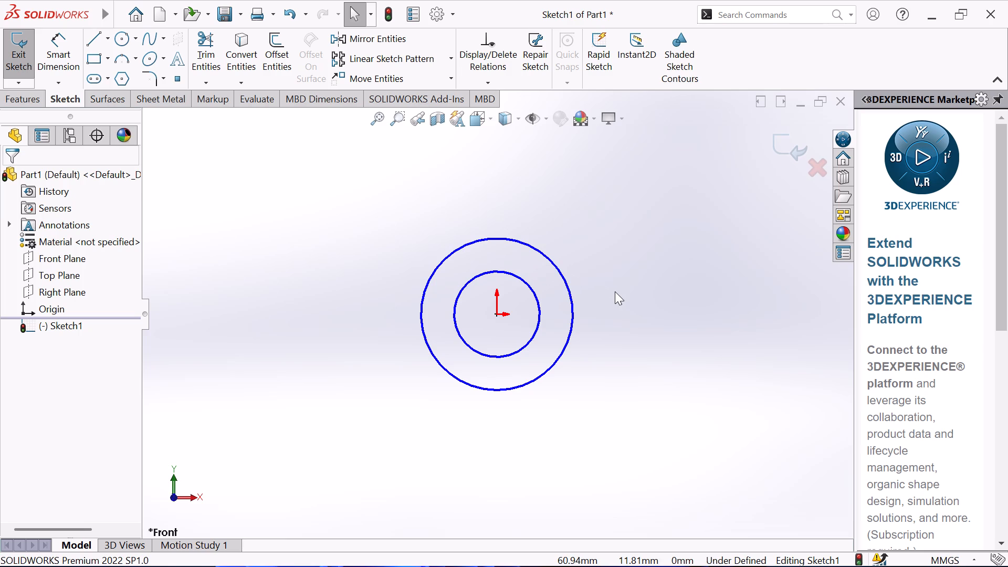
Dimension the inner circle to a 27 mm diameter and the outer circle to a 31 mm diameter.
left_click(67, 55)
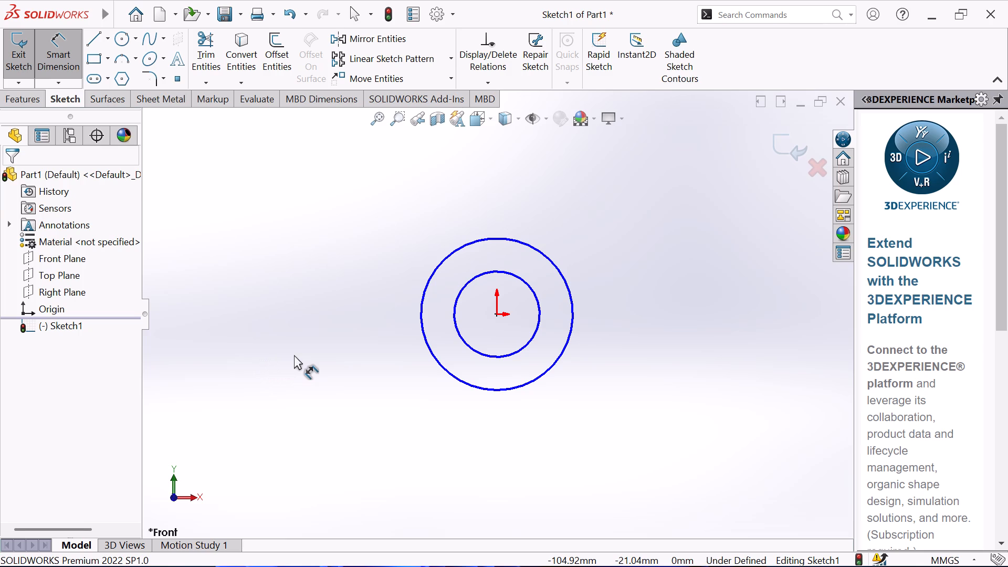
left_click(485, 355)
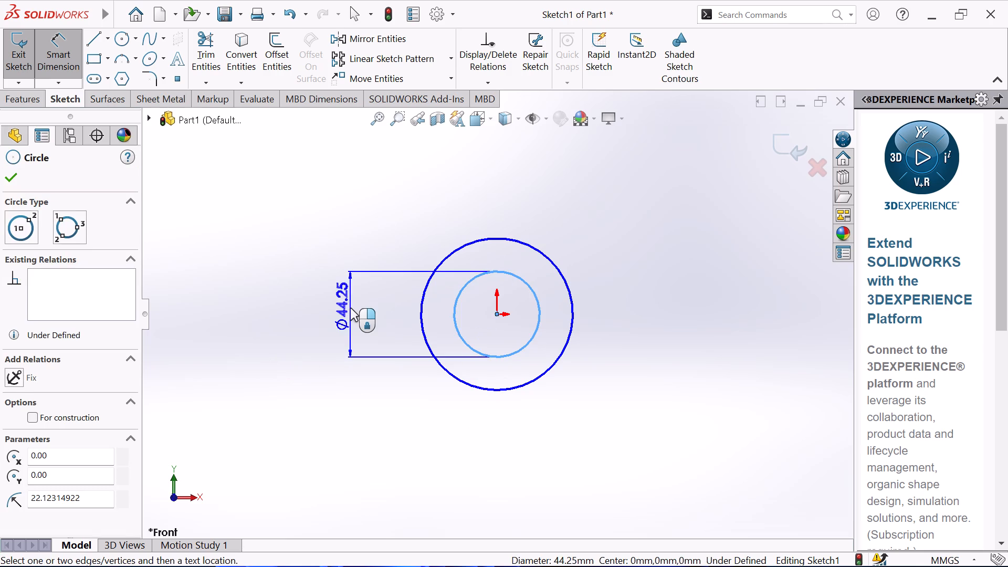
left_click(350, 307)
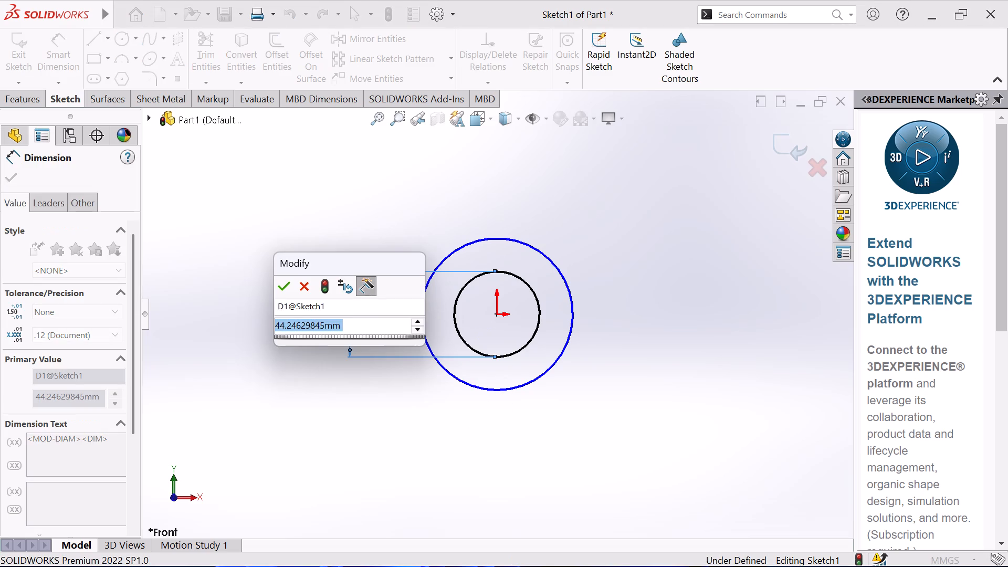
type("27")
key("Return")
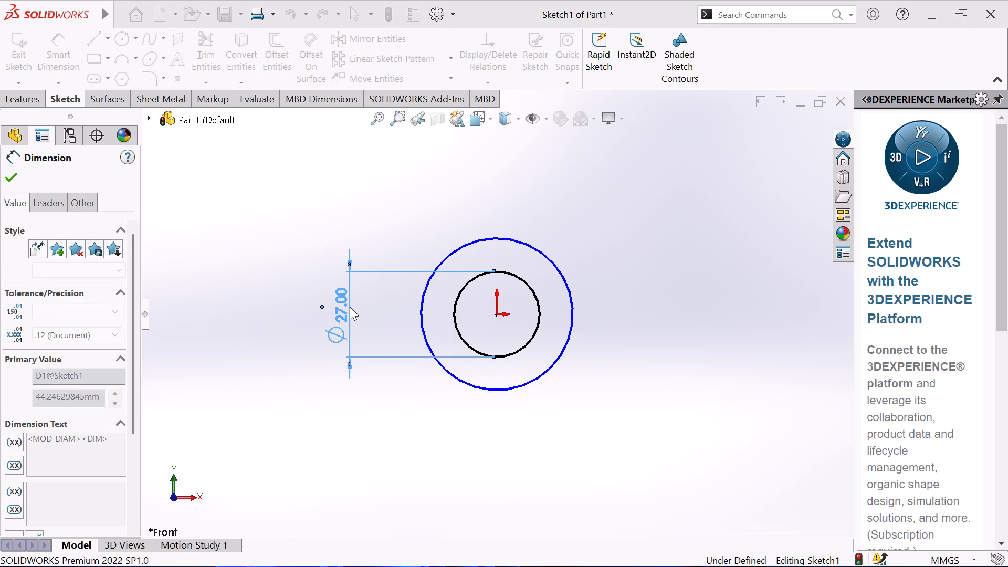
left_click(423, 330)
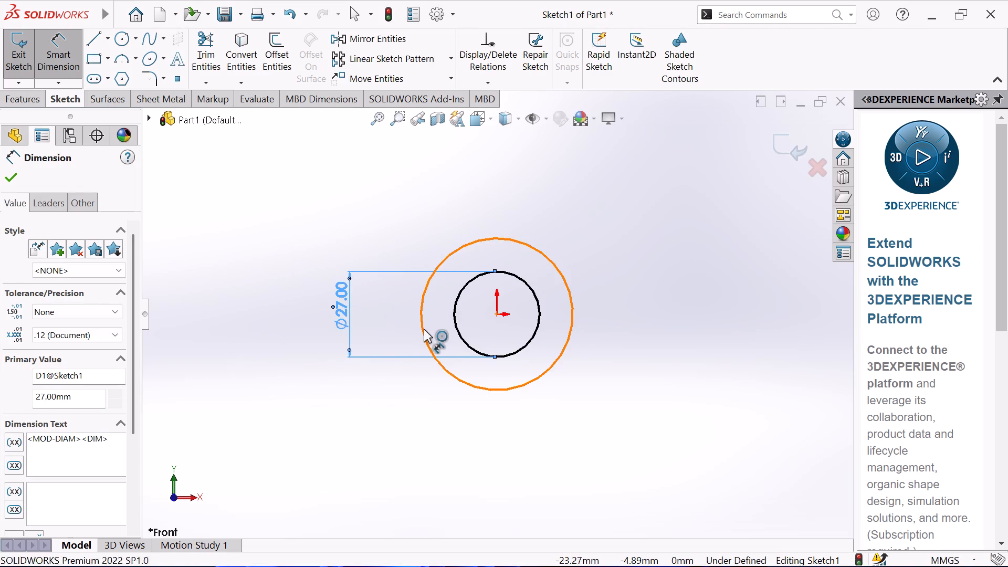
left_click(376, 310)
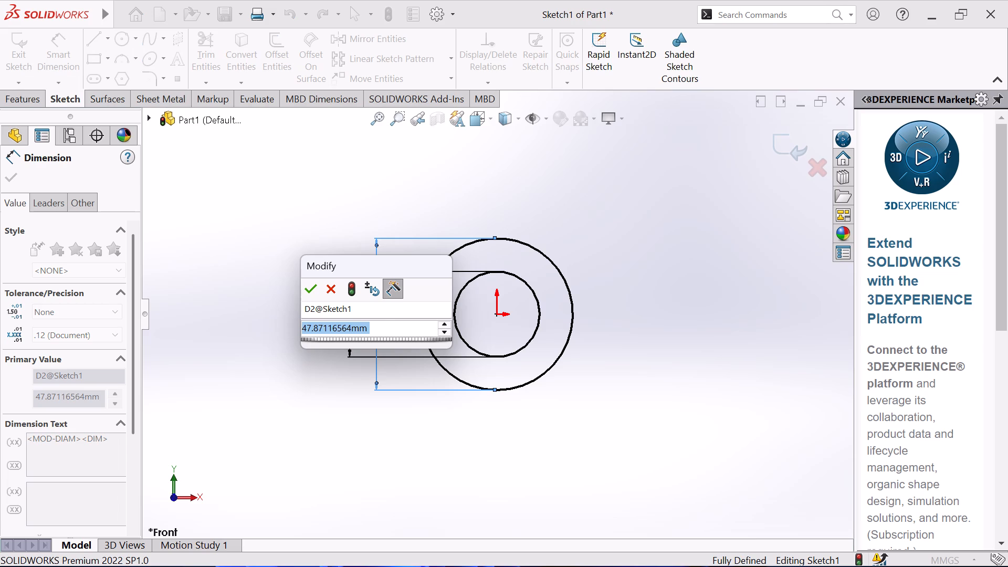
type("31")
key("Return")
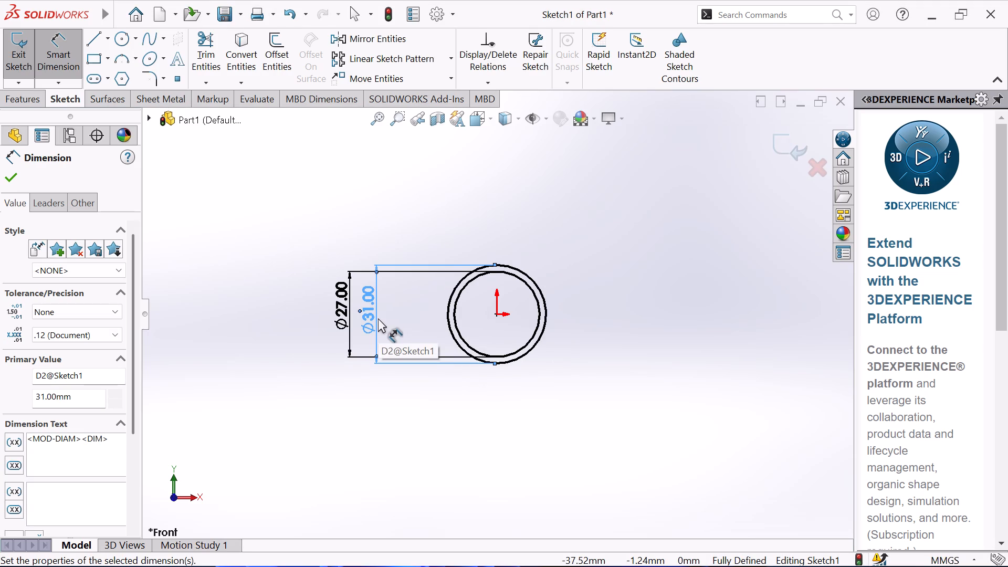
right_click(505, 383)
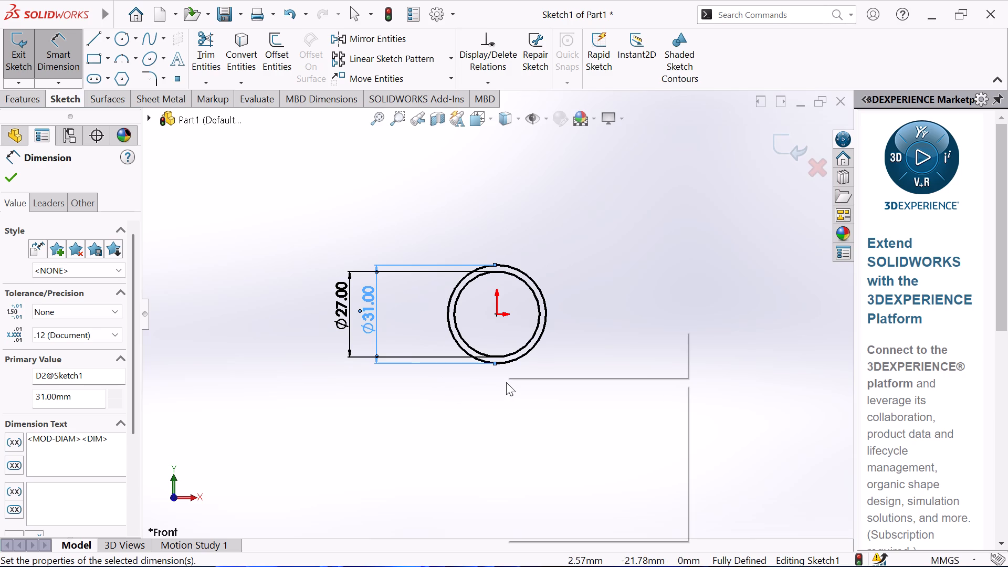
left_click(561, 428)
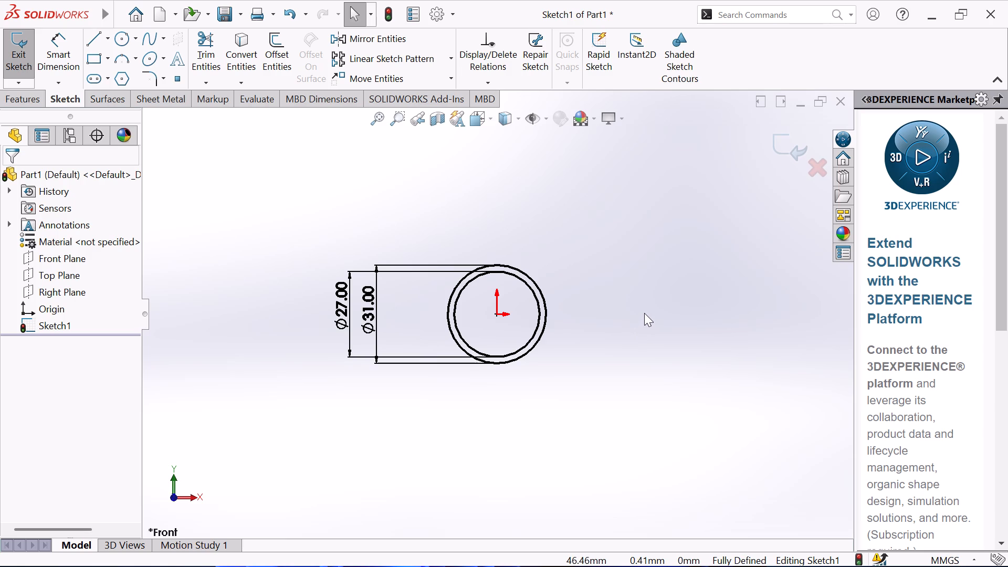
Extrude the ring profile 36 mm with the Mid Plane end condition.
left_click(27, 104)
left_click(29, 59)
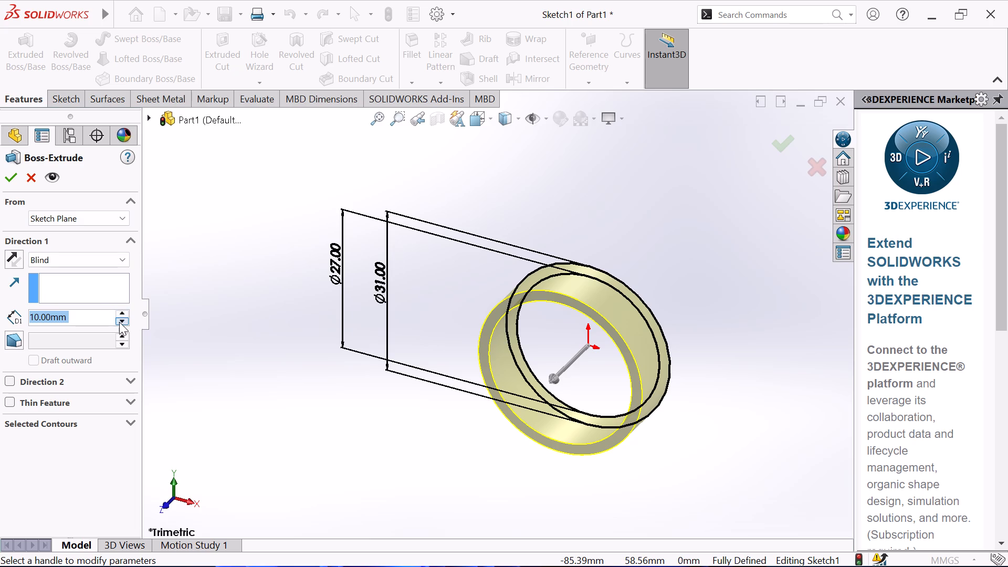
type("36")
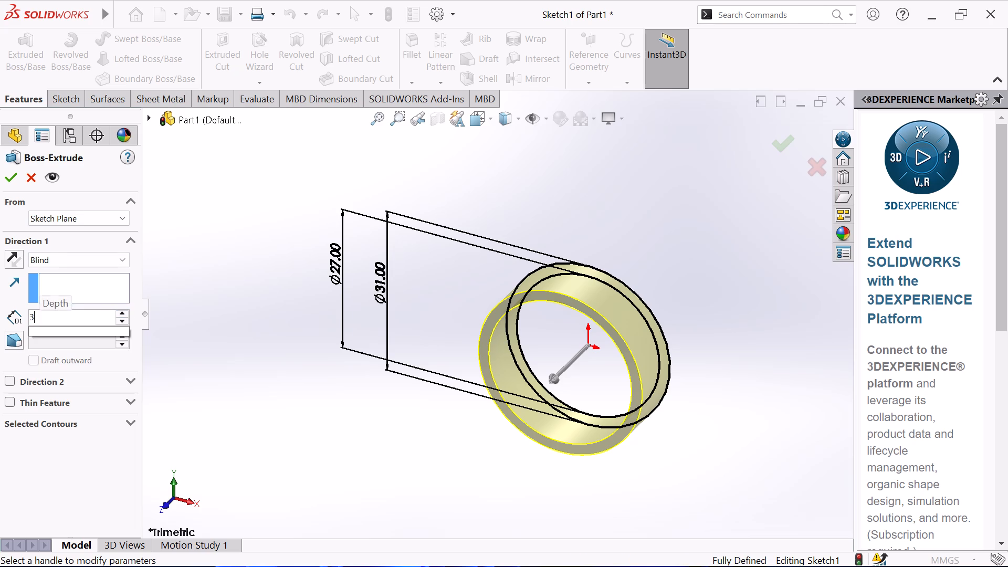
key("Return")
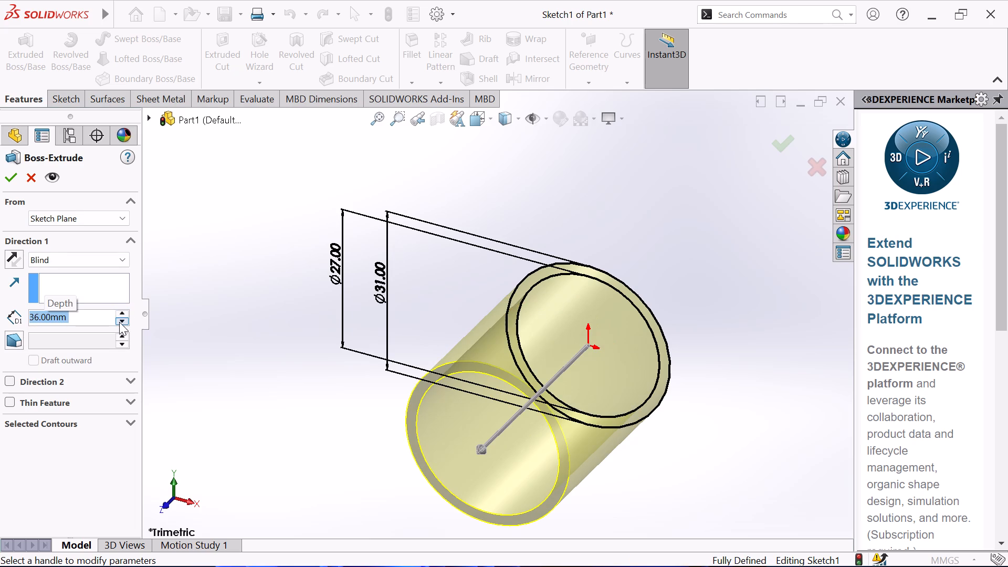
left_click(124, 264)
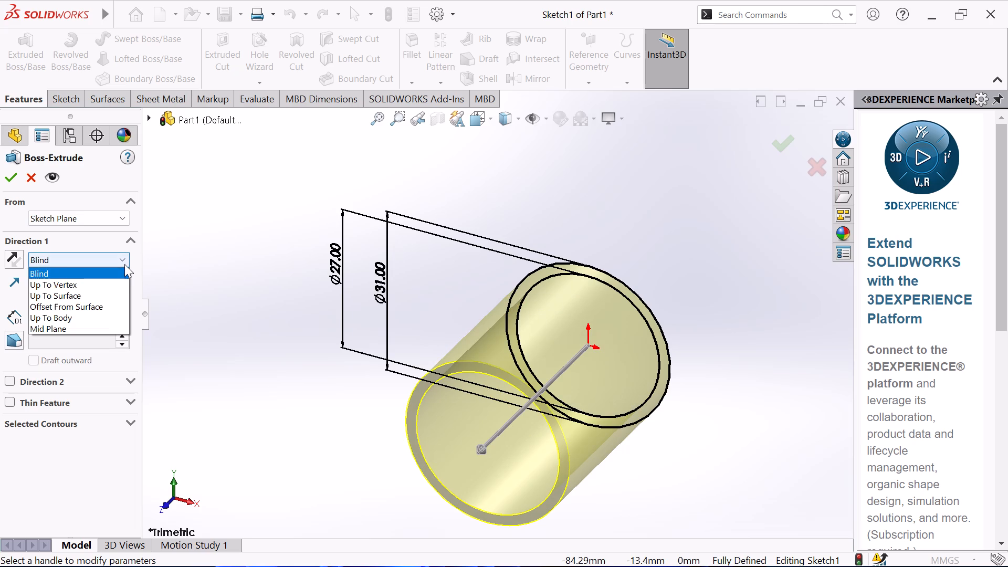
left_click(88, 329)
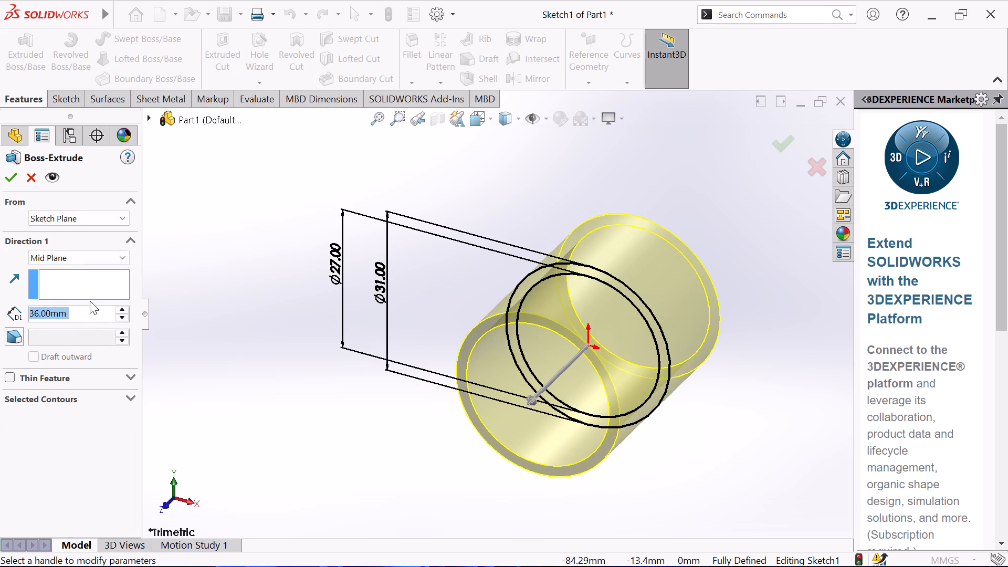
left_click(6, 184)
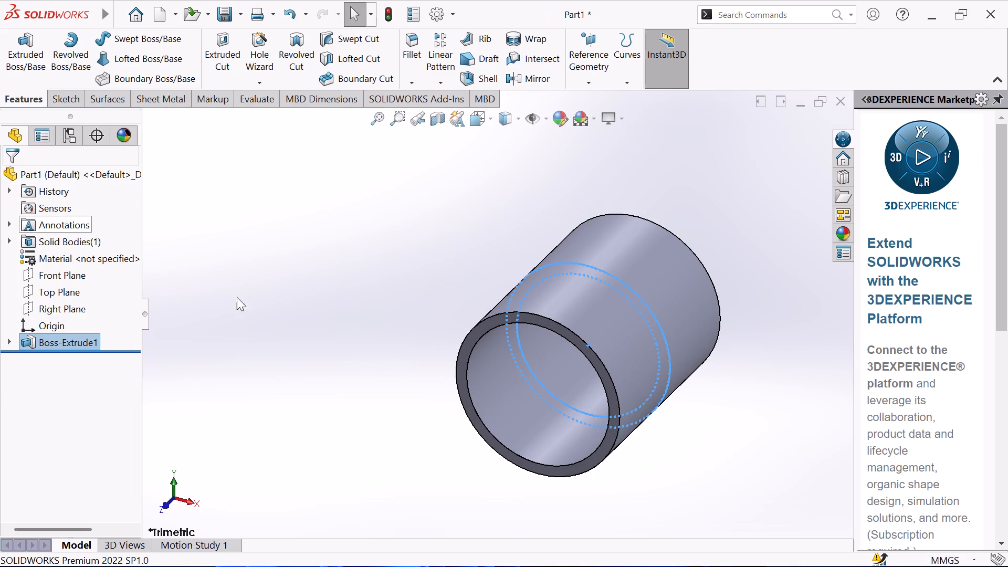
left_click(254, 301)
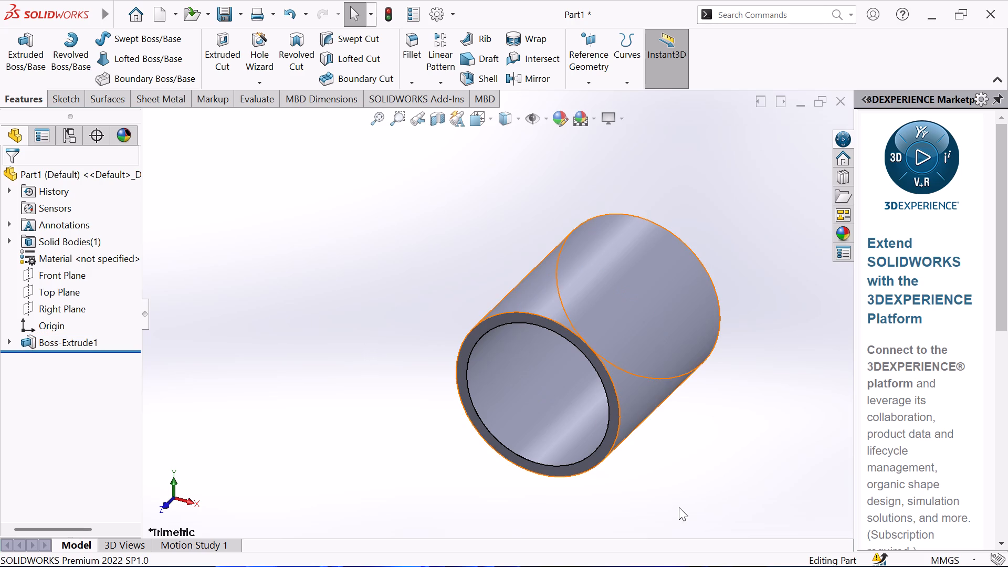
Start a sketch on the tube's front annular face and draw a horizontal centerline about 53 mm long through the origin.
left_click(615, 415)
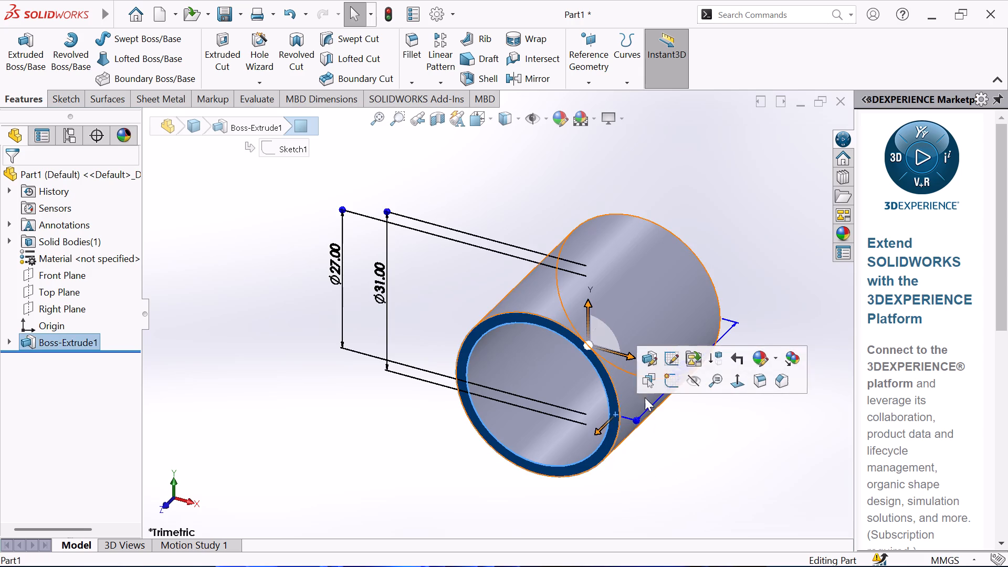
left_click(672, 383)
left_click(672, 395)
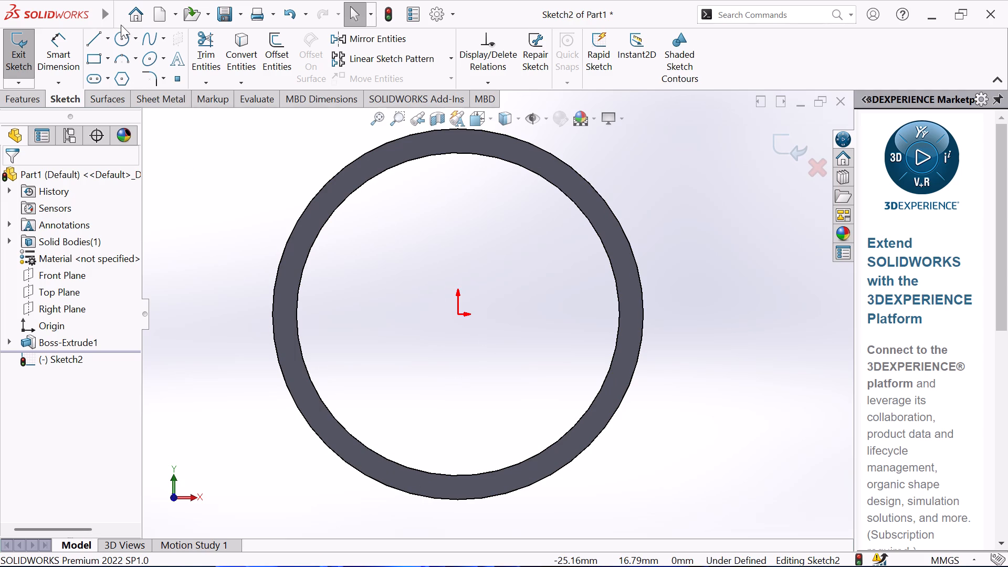
left_click(110, 37)
left_click(91, 77)
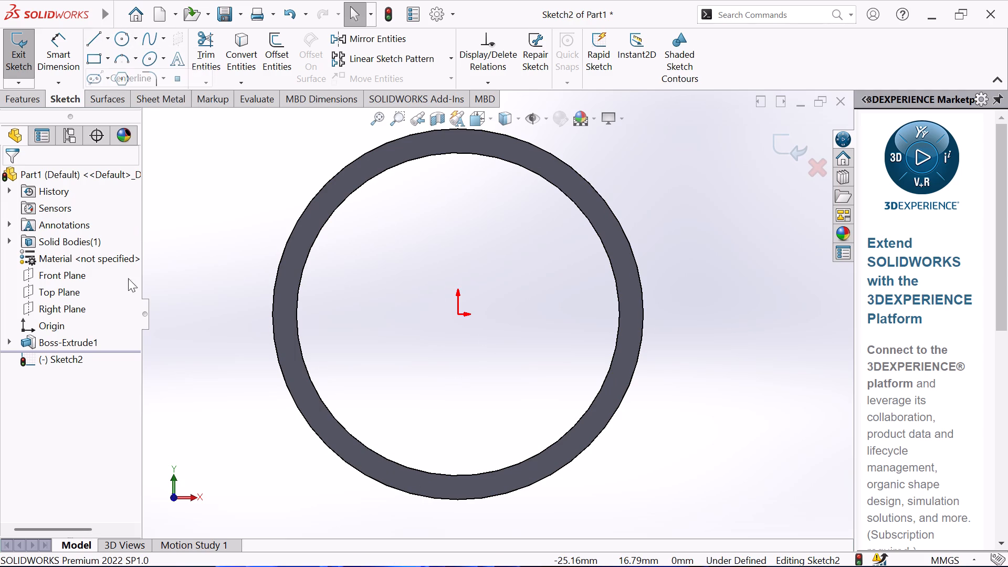
left_click(184, 314)
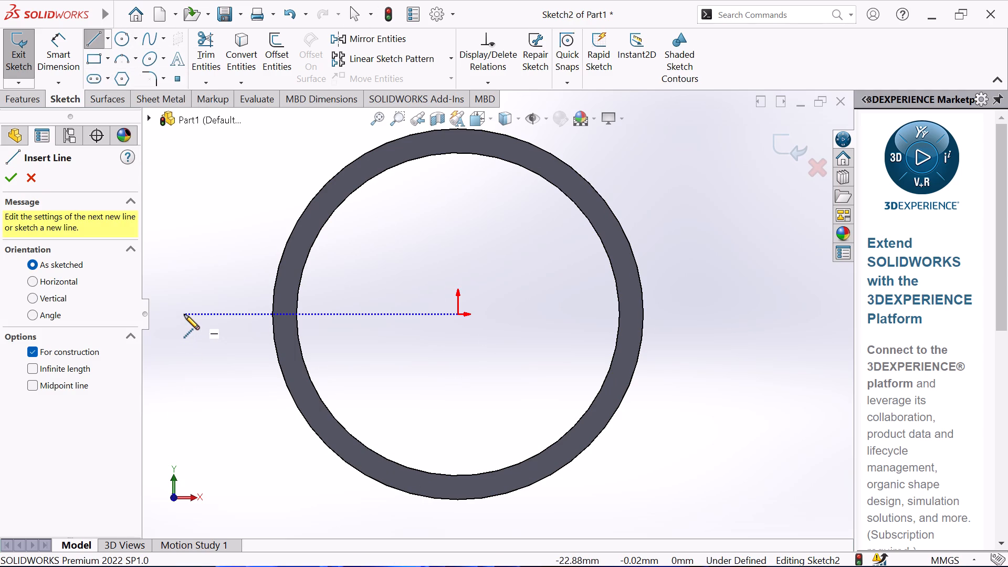
left_click(814, 317)
right_click(719, 269)
left_click(741, 280)
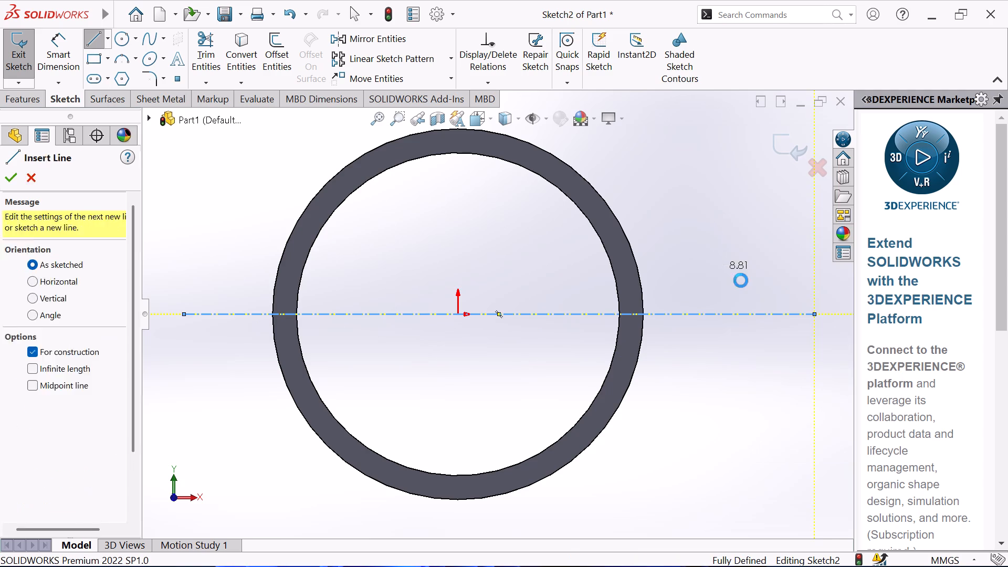
Draw a vertical centerline about 45 mm long through the origin, extending above and below the tube's ring.
scroll(420, 265, "up", 3)
scroll(454, 228, "down", 2)
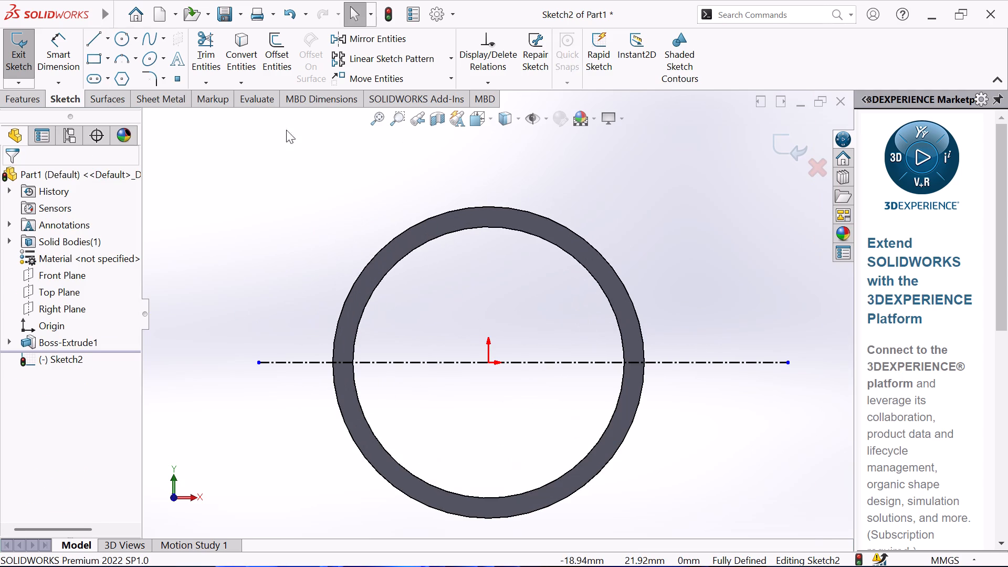
left_click(109, 39)
left_click(97, 79)
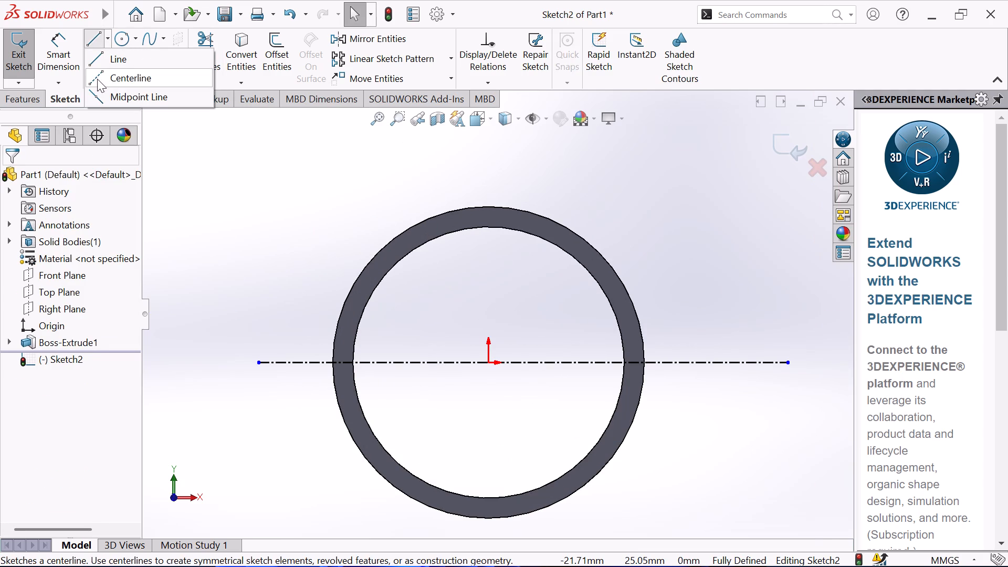
left_click(491, 130)
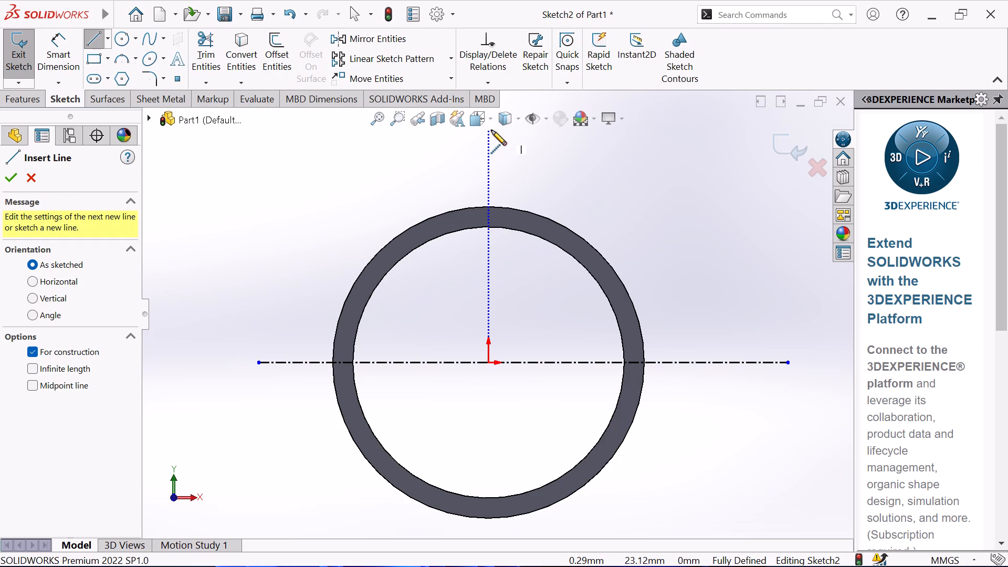
scroll(493, 547, "up", 2)
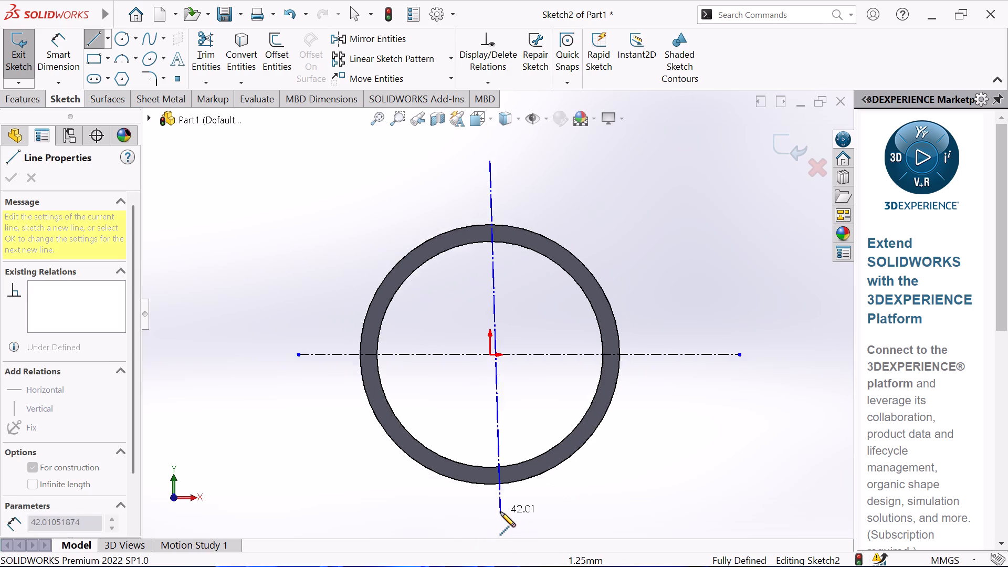
scroll(500, 512, "up", 1)
scroll(500, 512, "down", 2)
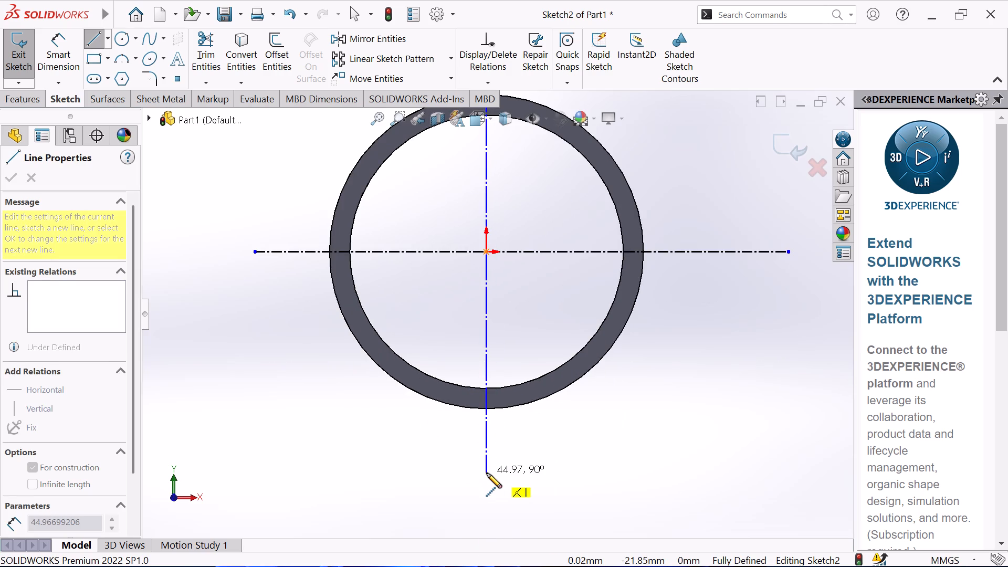
left_click(487, 473)
right_click(368, 436)
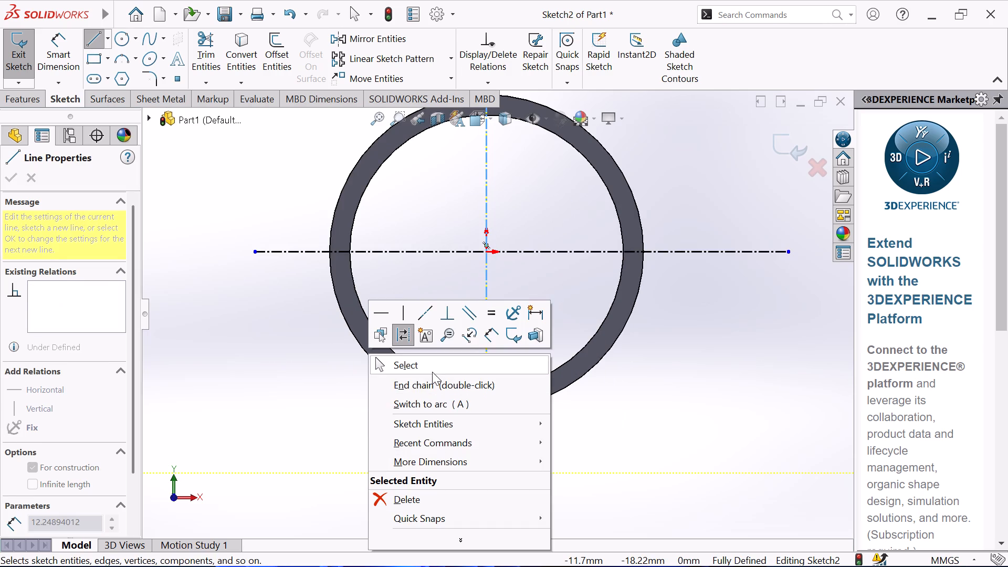
left_click(432, 371)
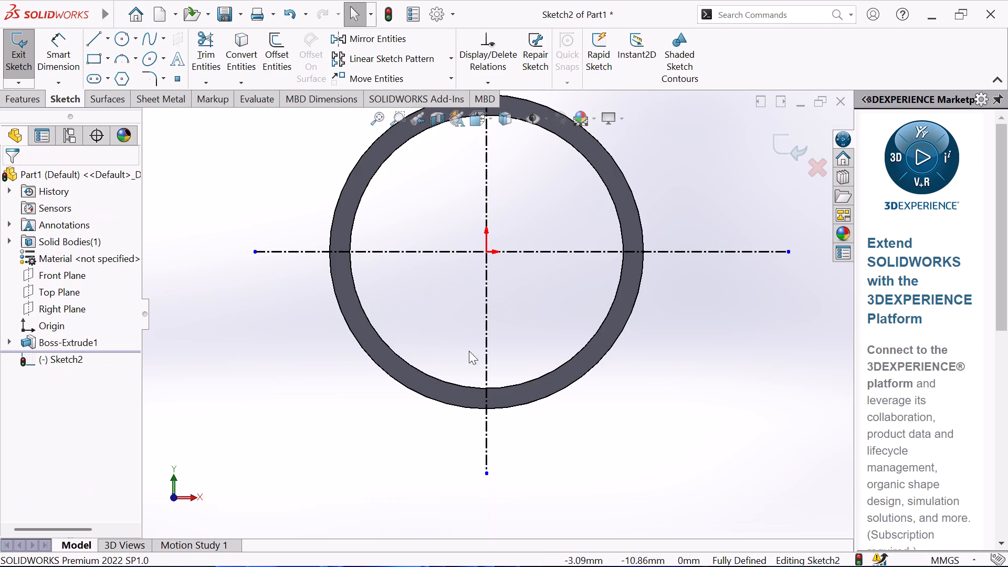
Convert the tube's outer circular edge into a sketch circle with Convert Entities.
scroll(519, 291, "up", 3)
scroll(523, 242, "down", 2)
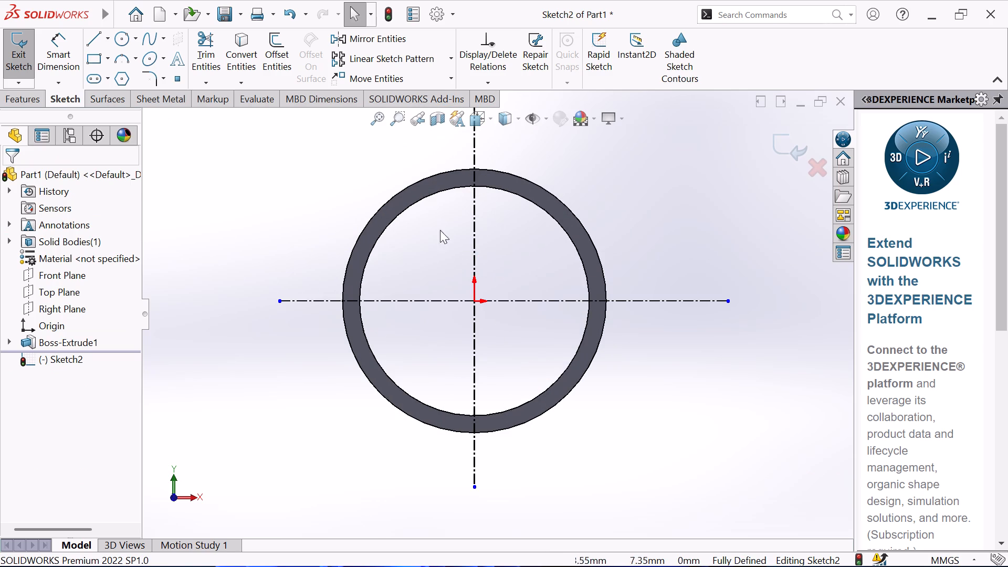
scroll(438, 225, "down", 1)
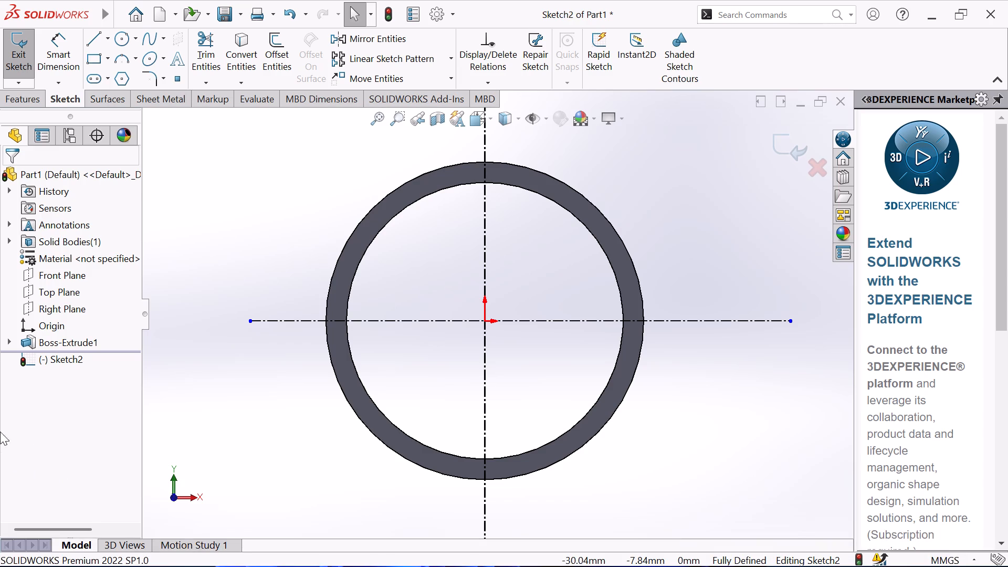
left_click(370, 213)
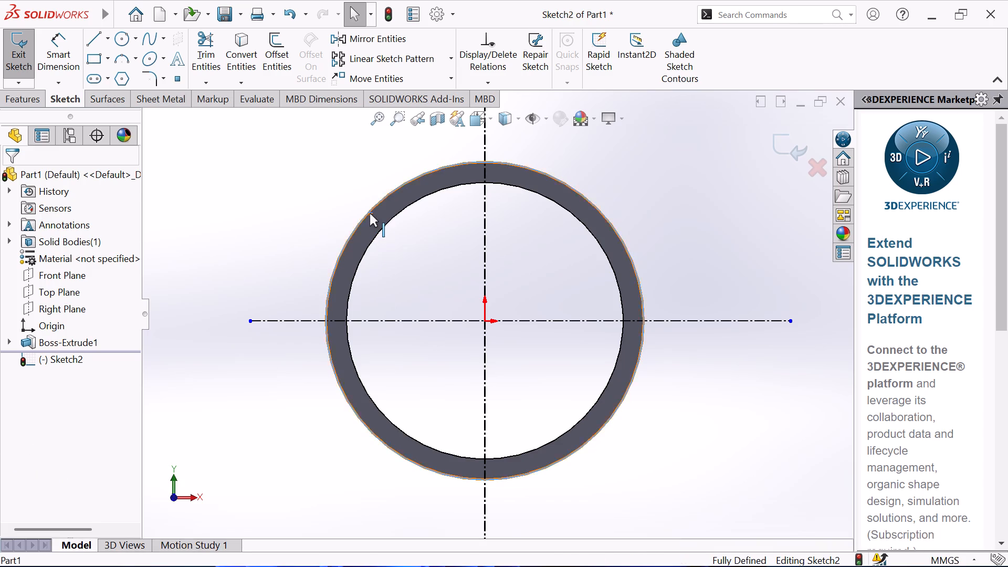
left_click(238, 61)
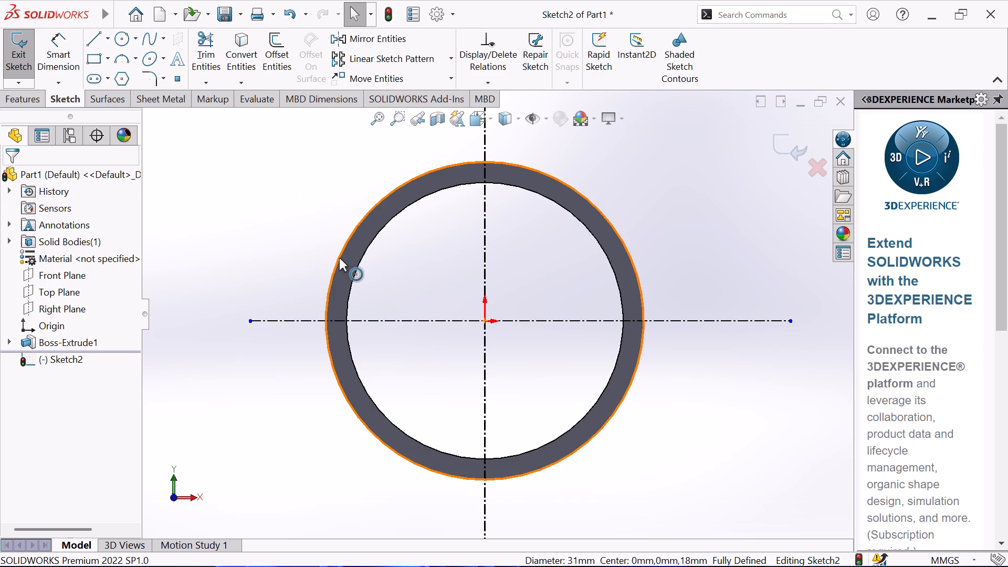
Draw an angled centerline about 21.5 mm long from the origin up and to the left, ending outside the tube's outer edge.
left_click(109, 38)
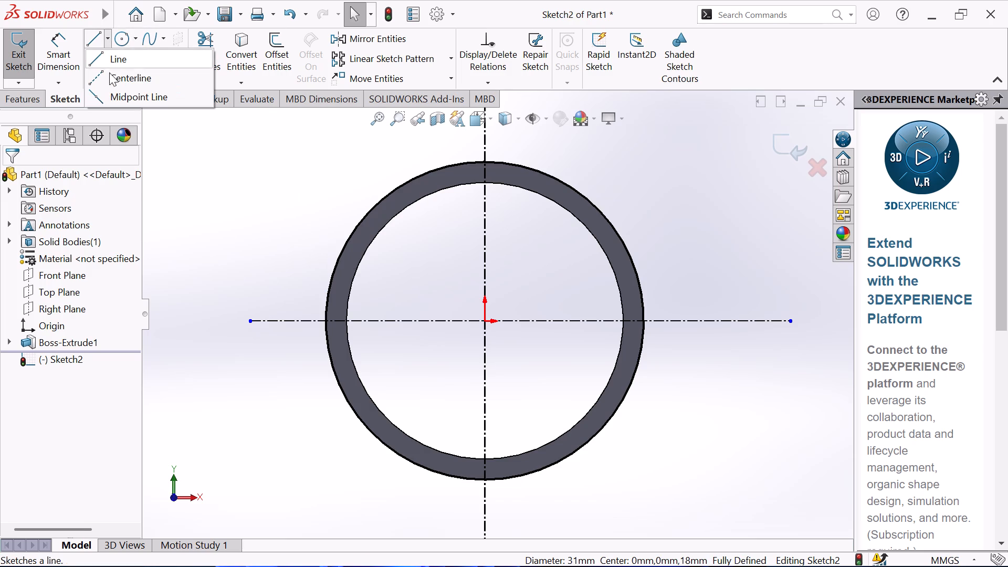
left_click(99, 79)
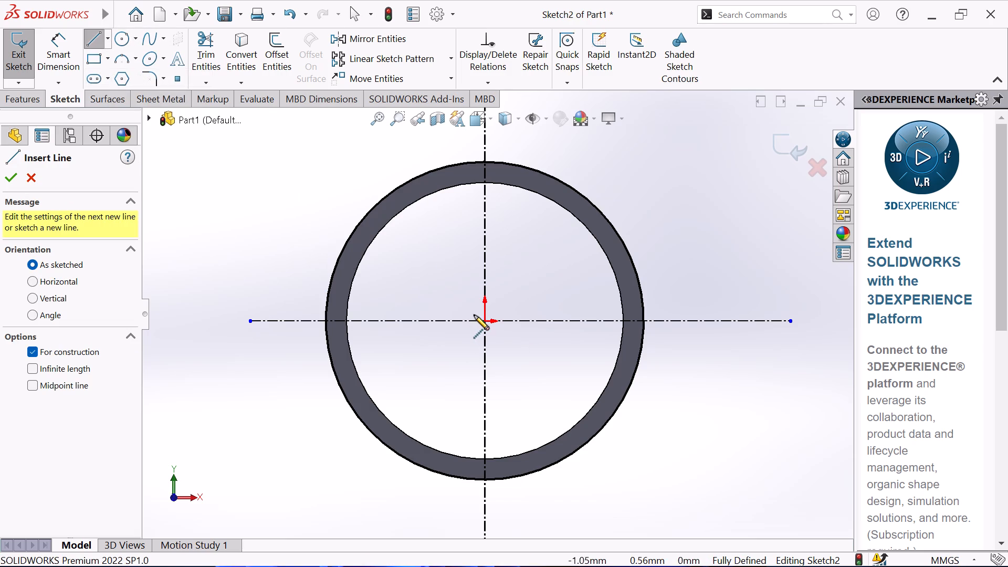
left_click(486, 322)
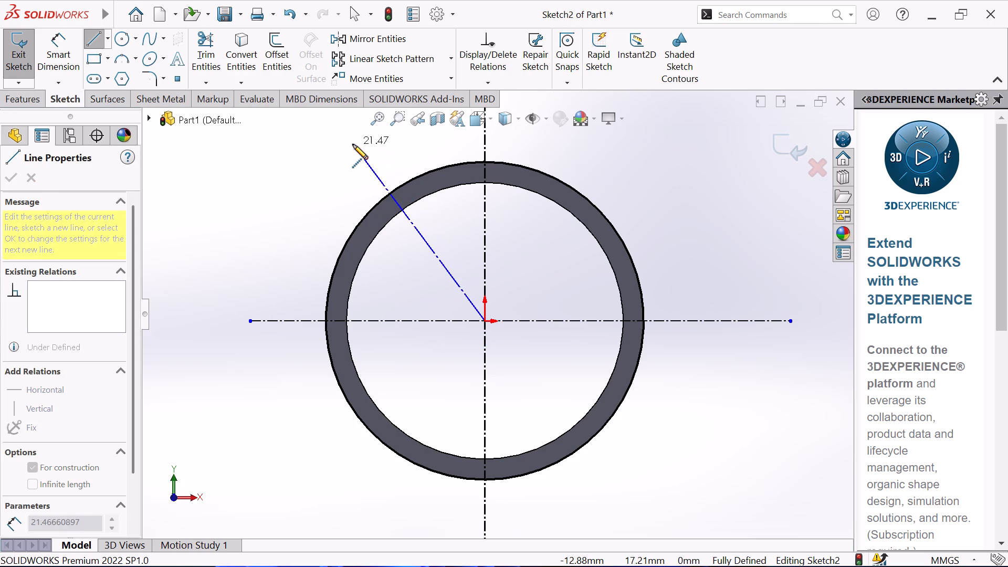
left_click(337, 158)
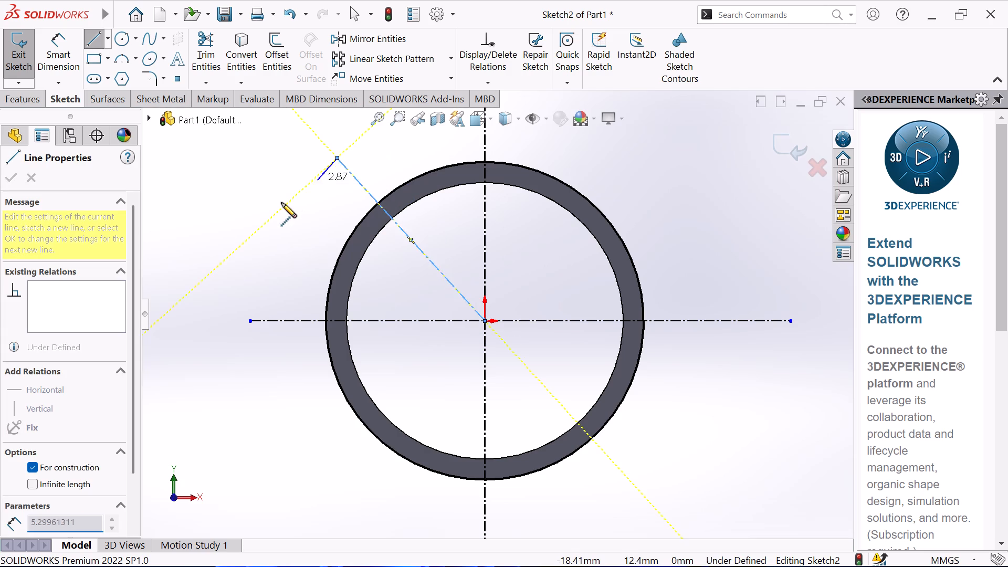
right_click(281, 203)
left_click(332, 214)
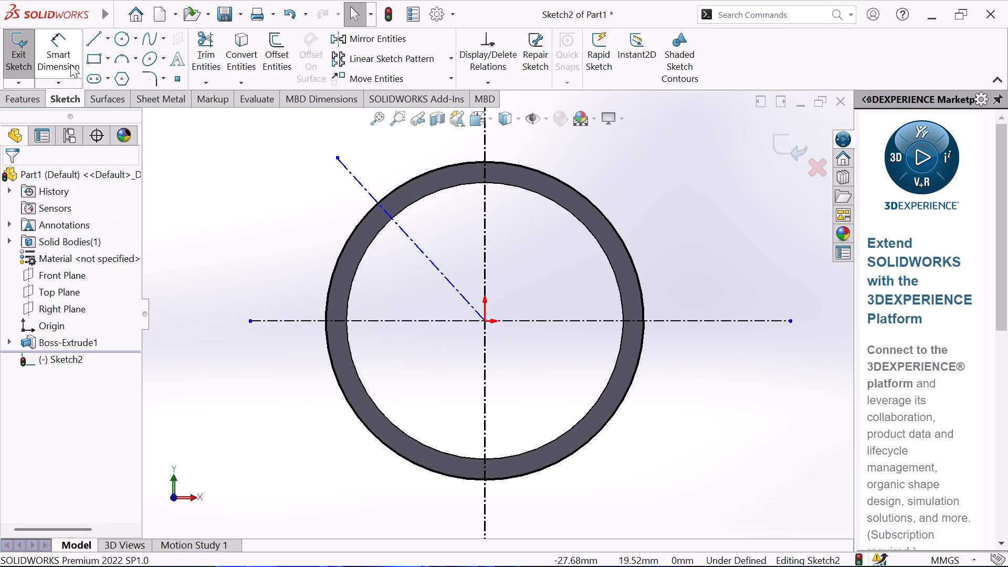
Dimension the angle between the slanted centerline and the horizontal centerline as 45°.
left_click(70, 64)
left_click(437, 269)
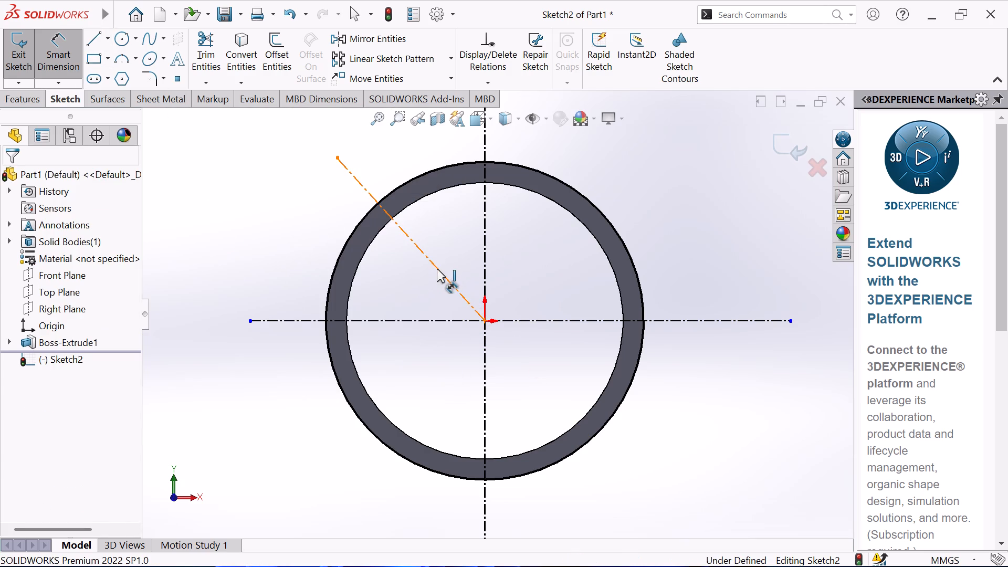
left_click(413, 319)
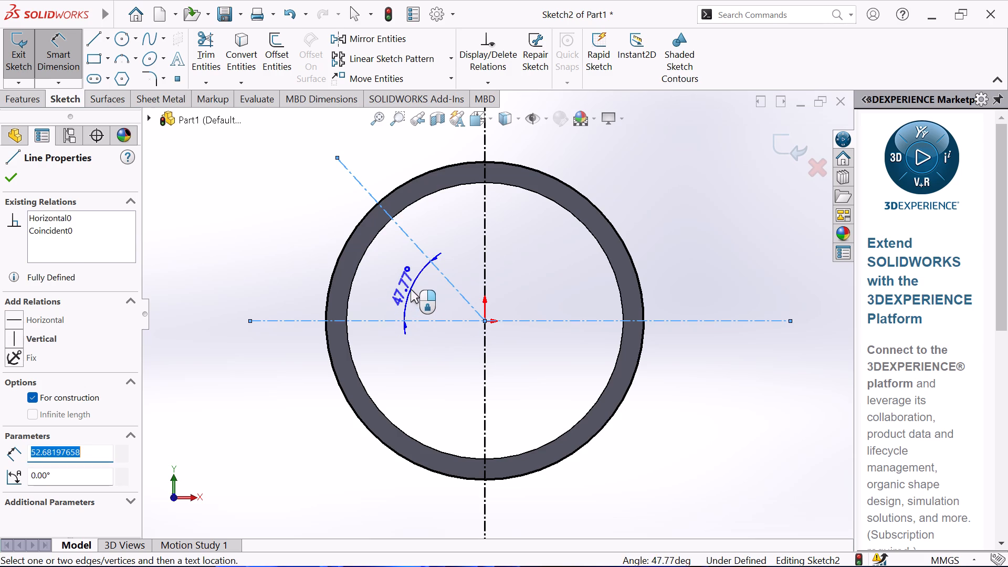
left_click(411, 289)
type("45")
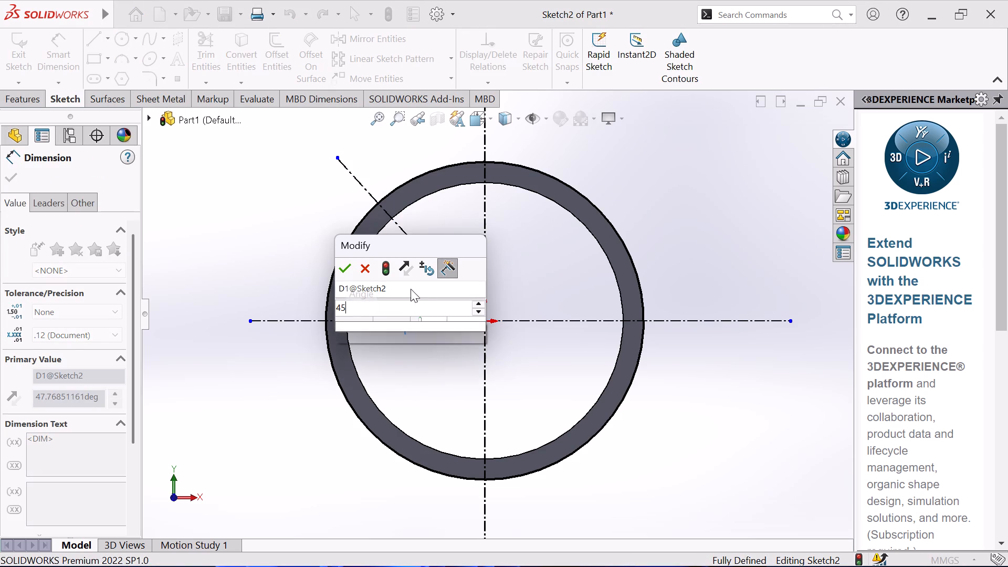
key("Return")
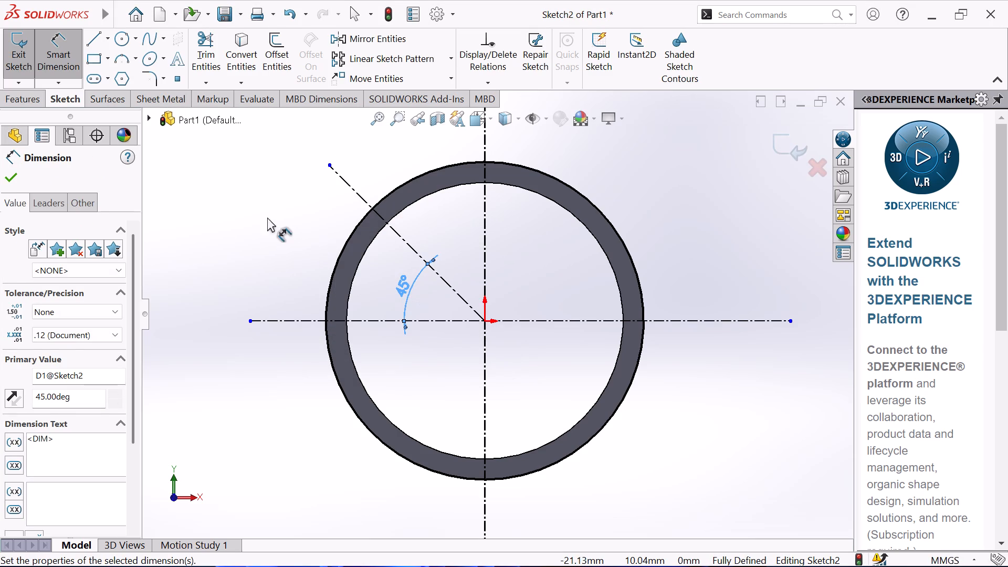
right_click(263, 217)
left_click(301, 268)
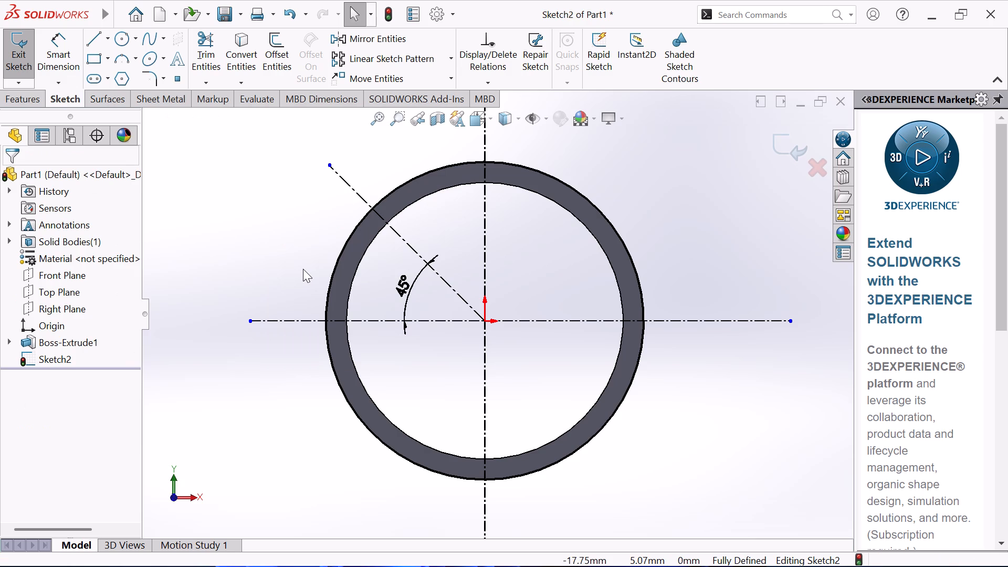
Sketch two concentric circles centred on the slanted centerline just outside the tube, with radii of about 1.1 mm and 1.8 mm.
left_click(118, 41)
left_click(348, 184)
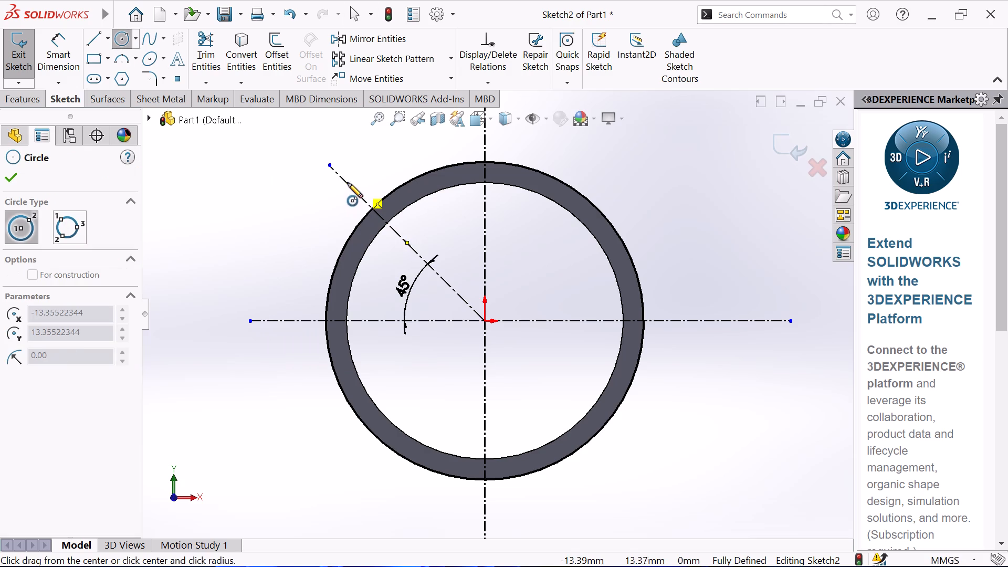
left_click(350, 172)
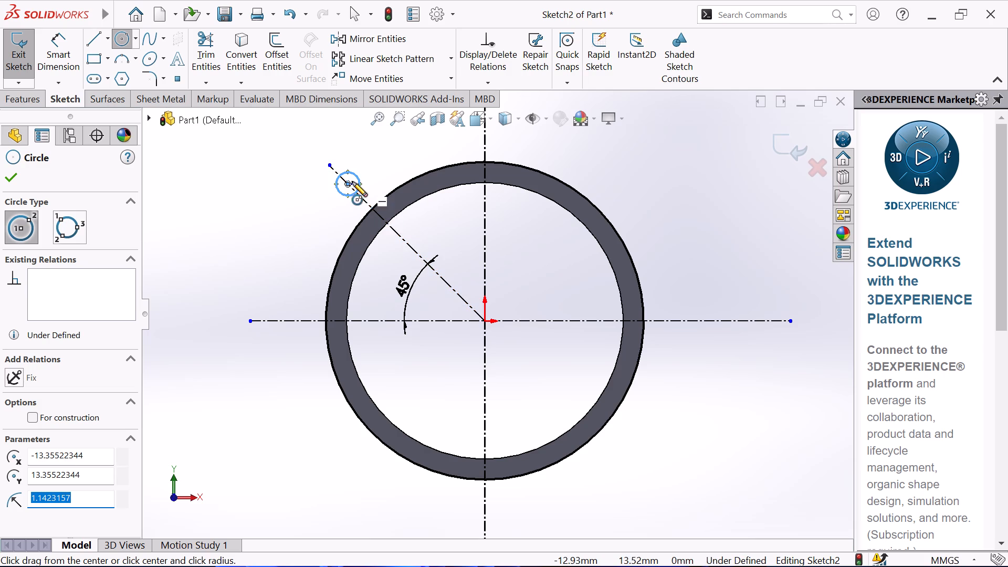
left_click(348, 184)
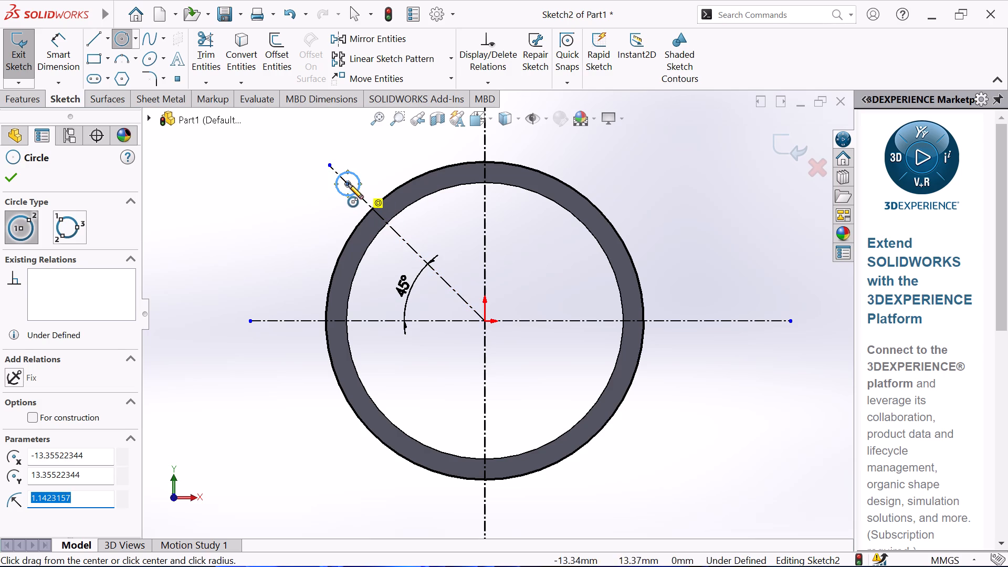
left_click(349, 164)
right_click(257, 165)
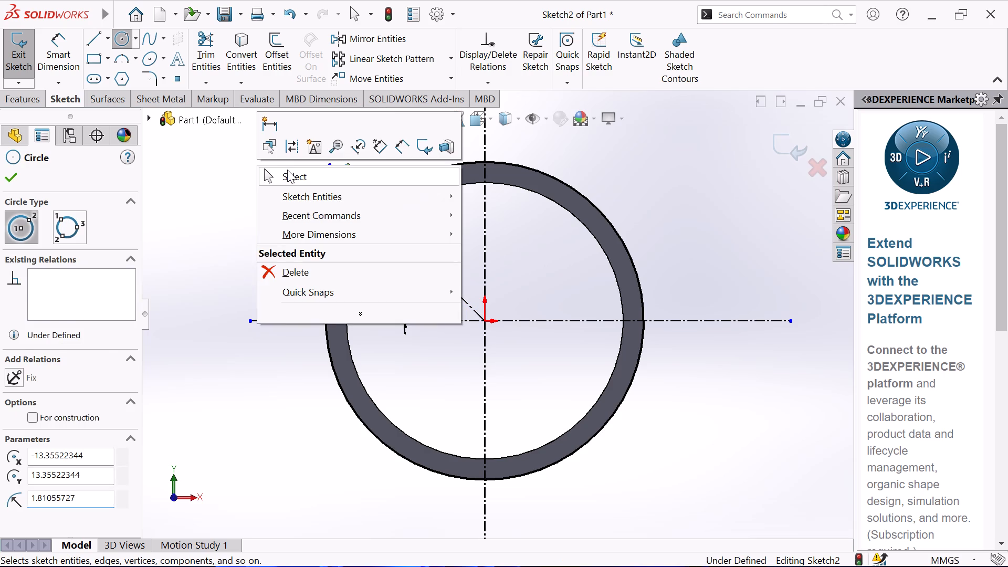
left_click(287, 170)
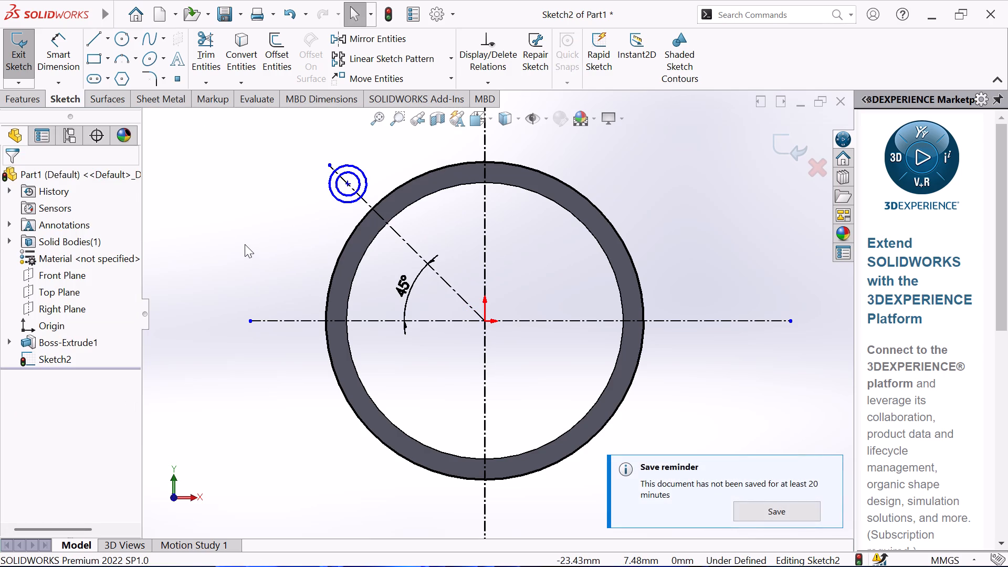
Dimension the small inner circle to a 3 mm diameter and the circle around it to a 6 mm diameter.
left_click(57, 55)
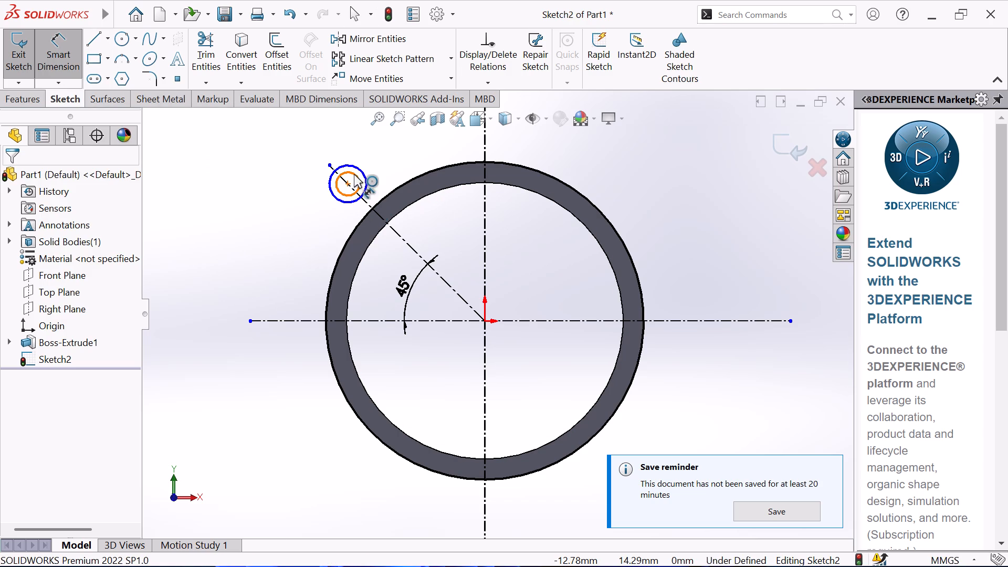
left_click(354, 174)
left_click(365, 141)
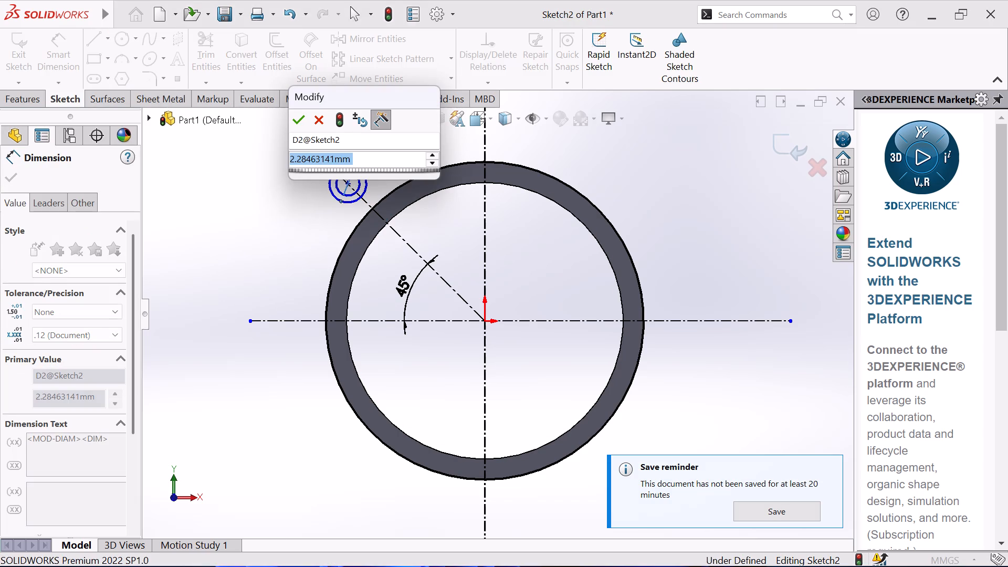
key("3")
key("Return")
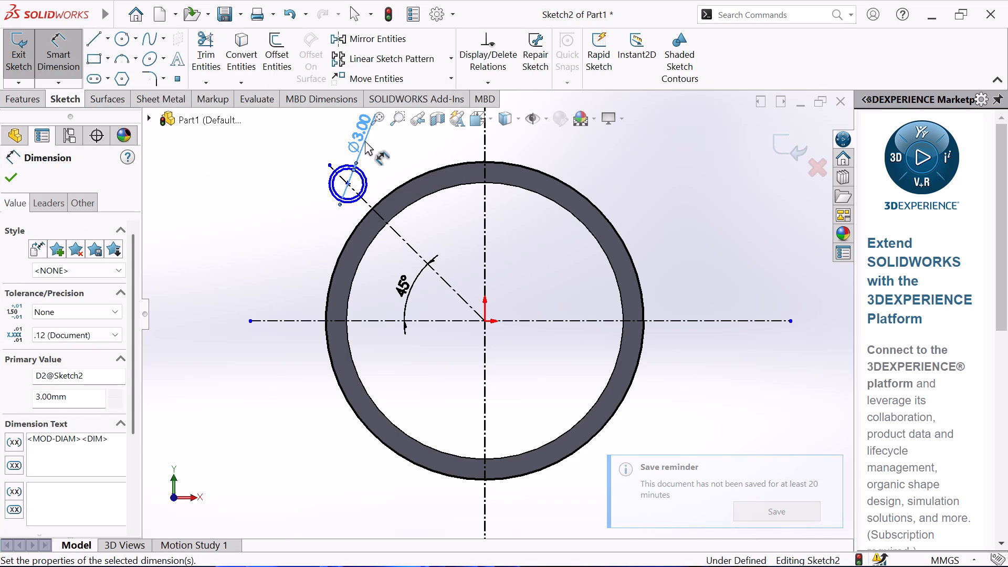
scroll(362, 180, "down", 3)
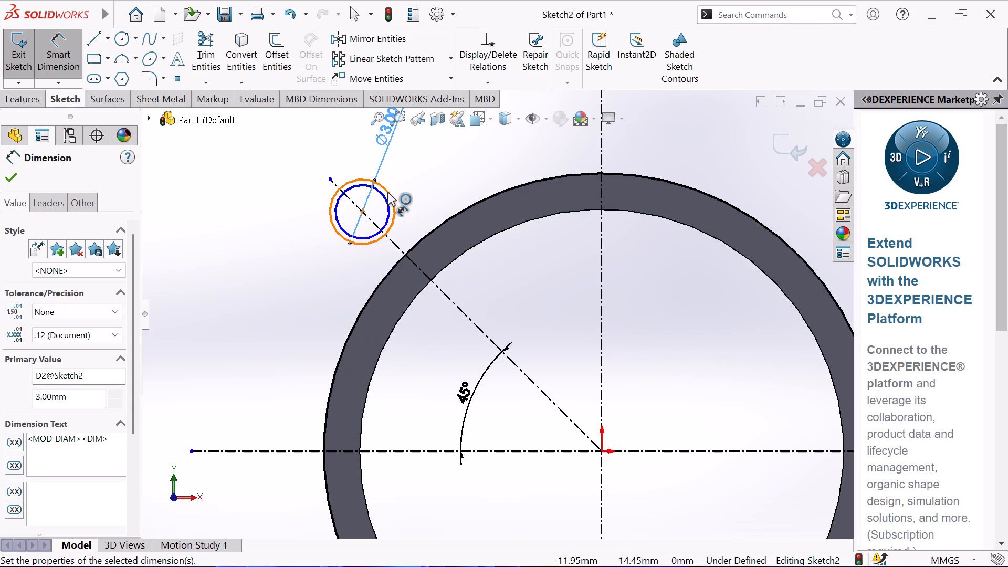
left_click(388, 191)
left_click(402, 175)
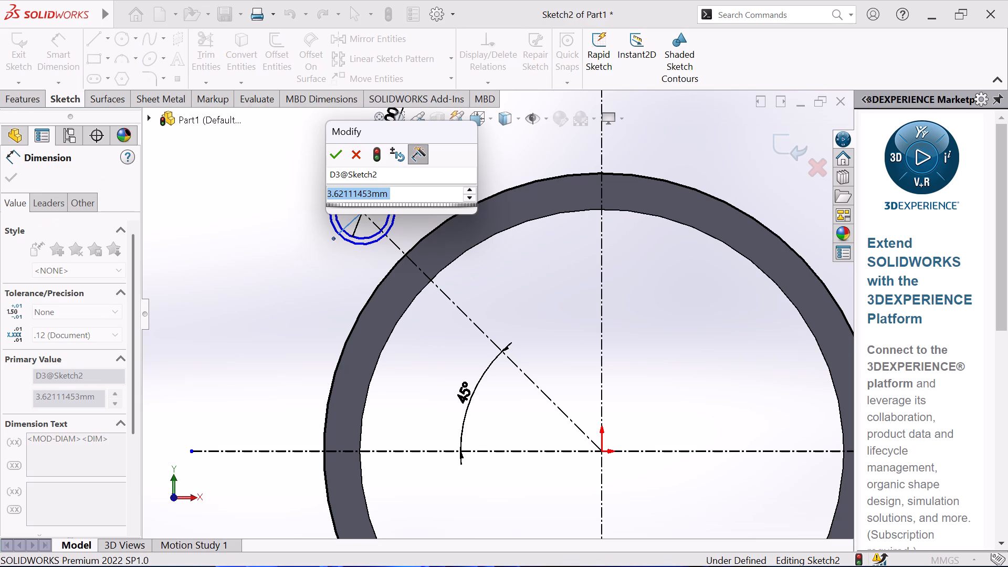
key("6")
key("Return")
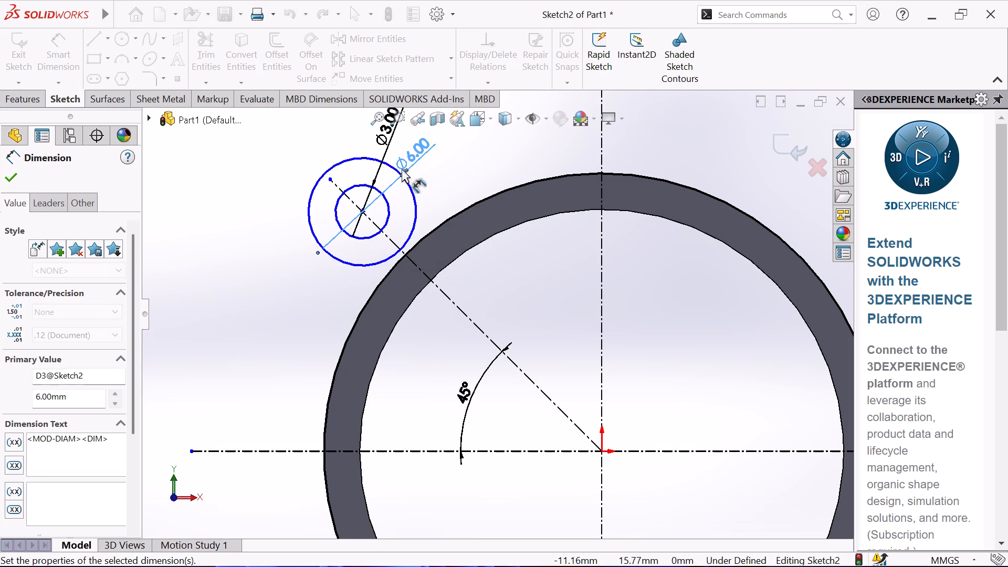
scroll(413, 176, "up", 2)
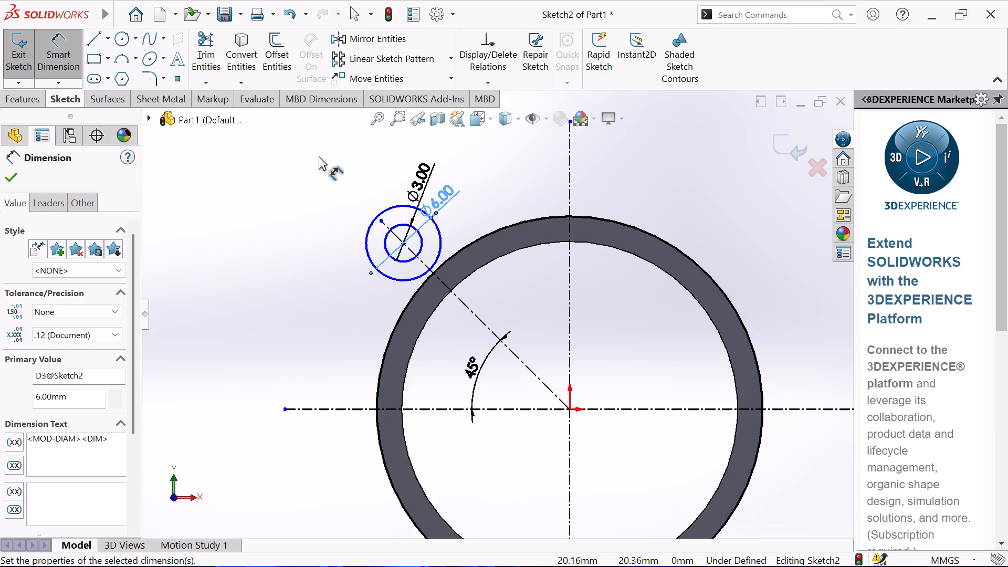
right_click(295, 182)
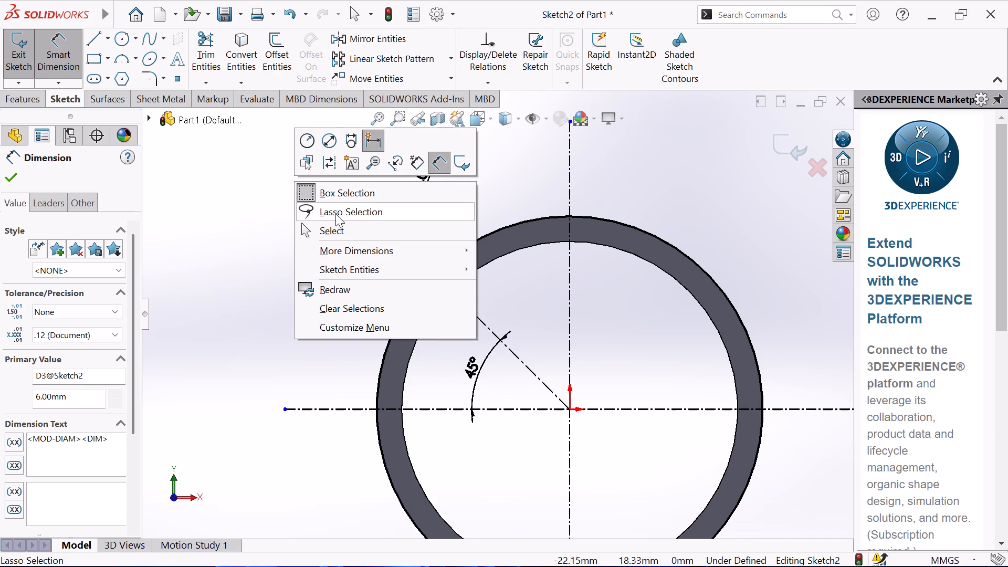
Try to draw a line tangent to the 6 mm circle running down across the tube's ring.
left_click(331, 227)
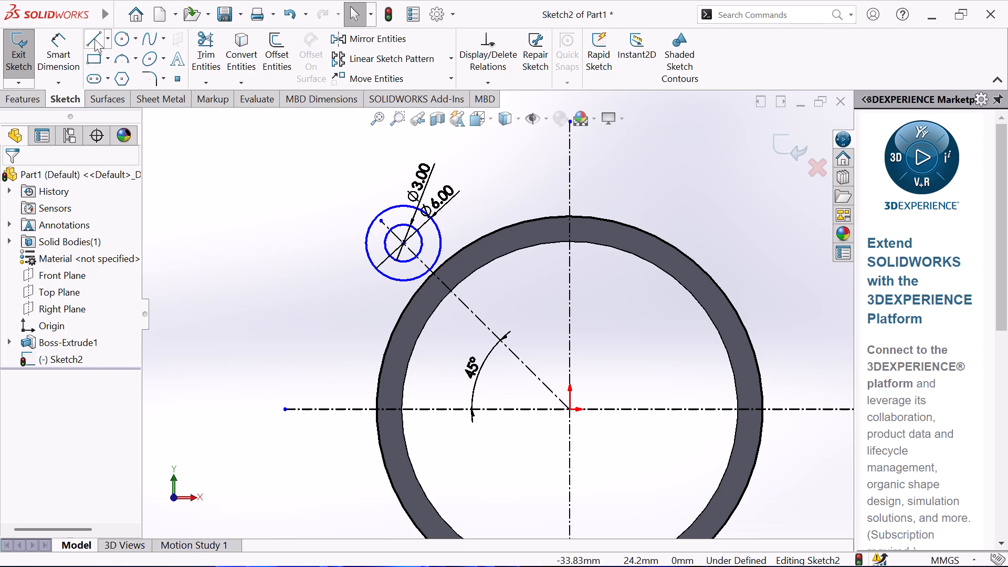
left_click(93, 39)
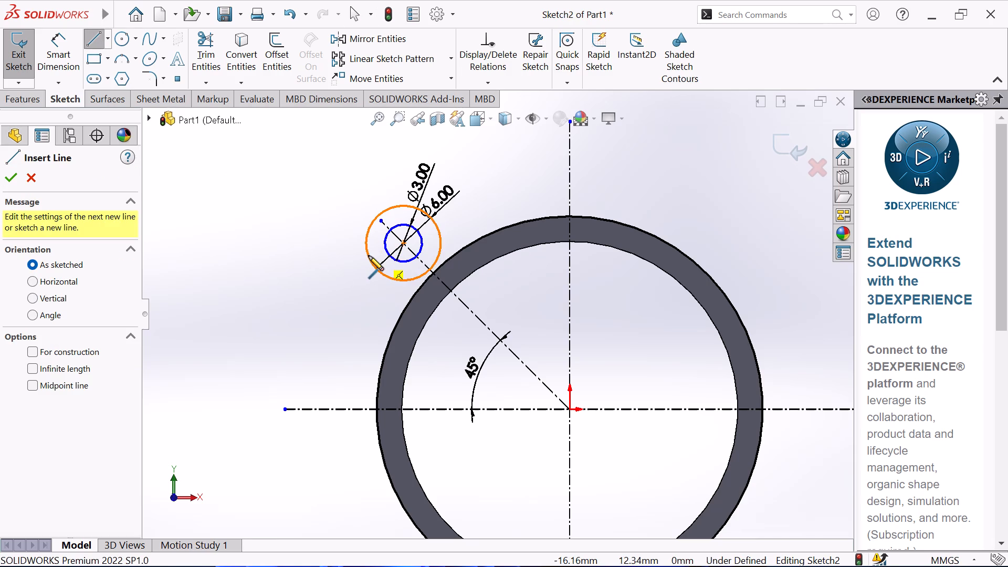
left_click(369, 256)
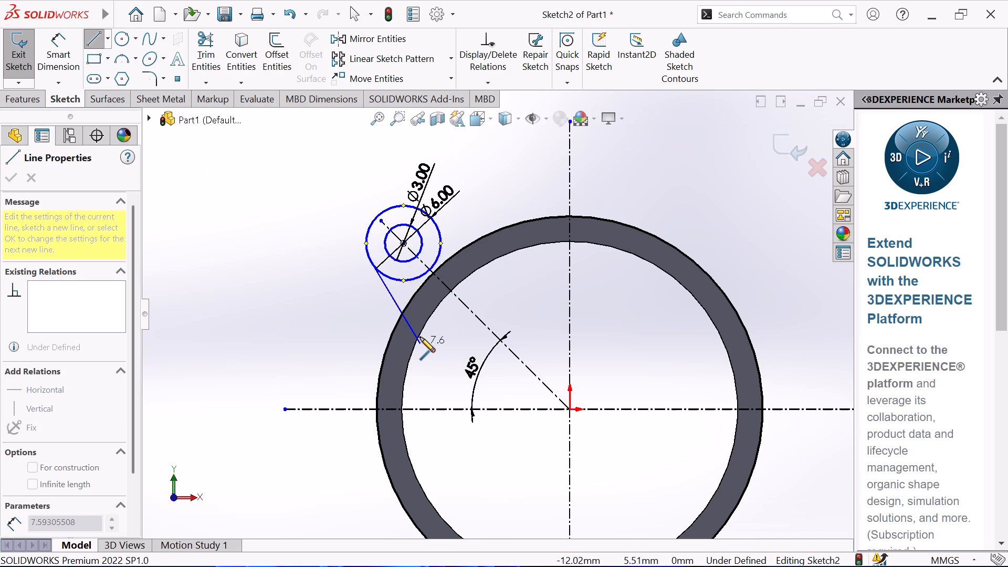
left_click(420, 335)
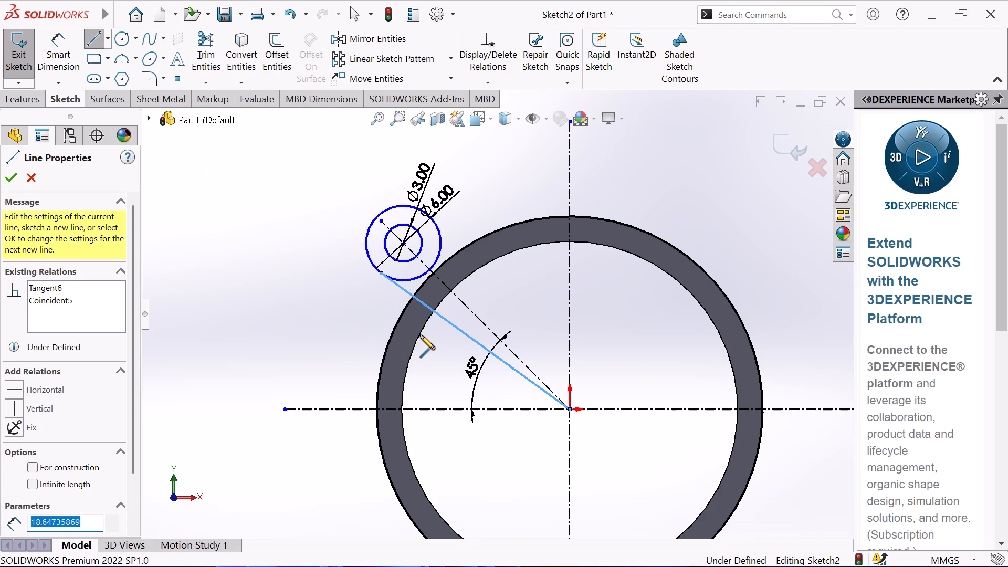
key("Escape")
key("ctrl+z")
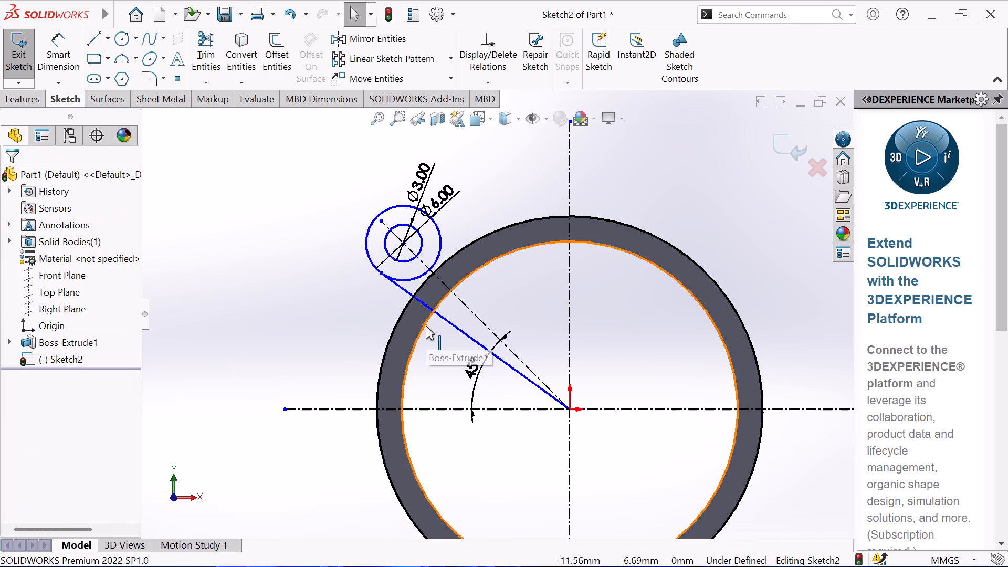
Convert the tube's inner circular edge, 27 mm in diameter, into sketch geometry.
left_click(427, 319)
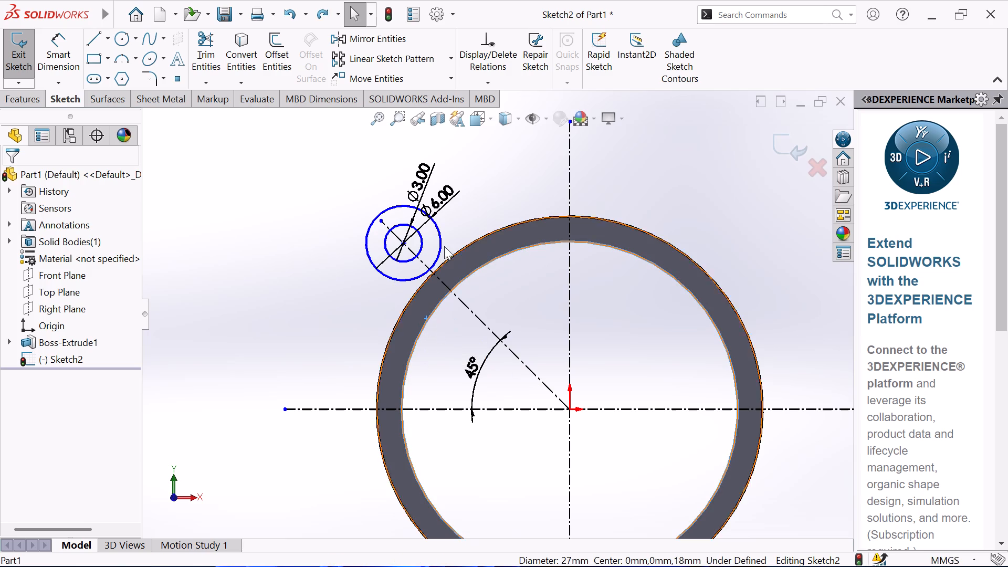
left_click(237, 63)
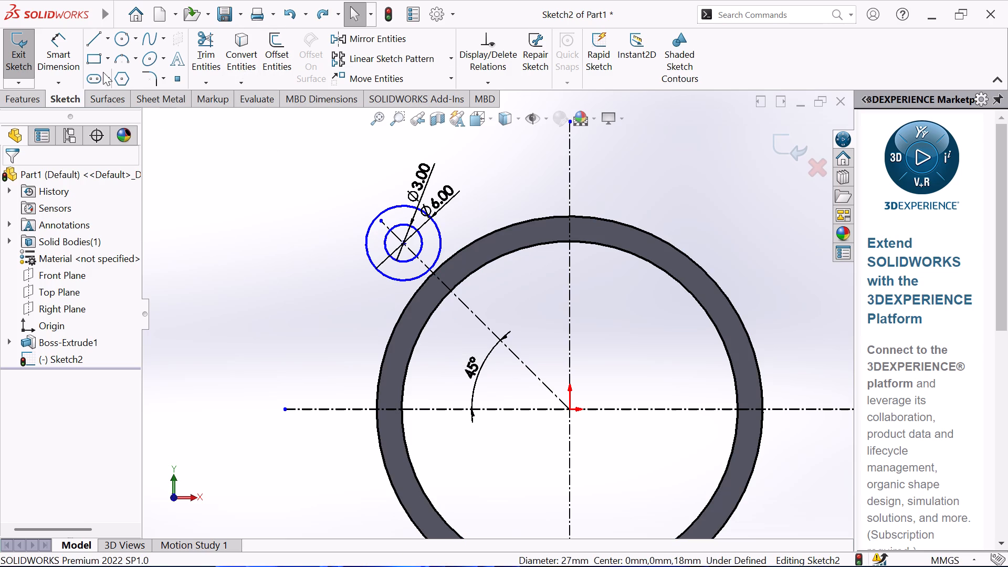
Draw a line about 9.1 mm long from the lower-left of the 6 mm circle across the ring into the bore.
left_click(88, 37)
left_click(374, 269)
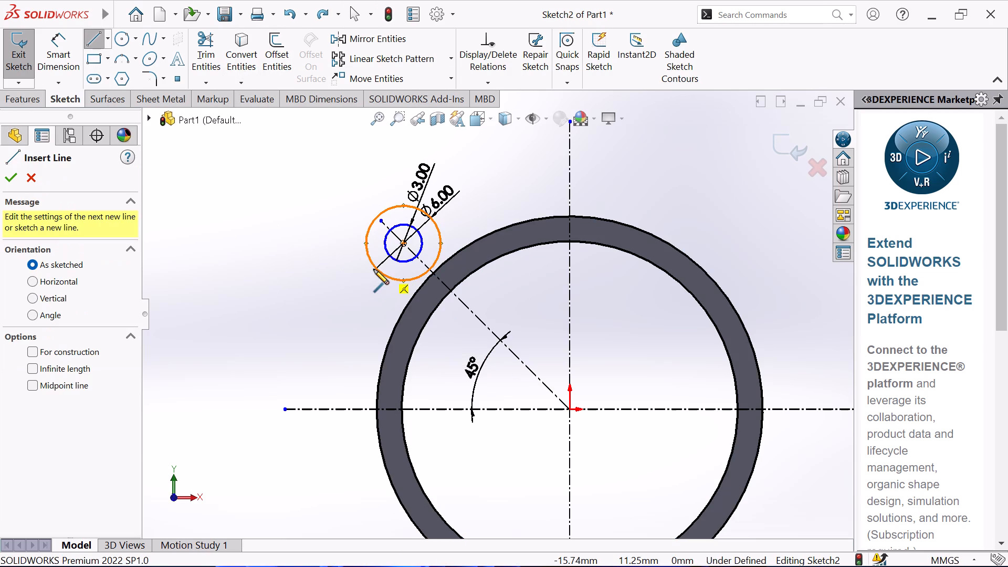
left_click(451, 353)
right_click(278, 302)
left_click(320, 313)
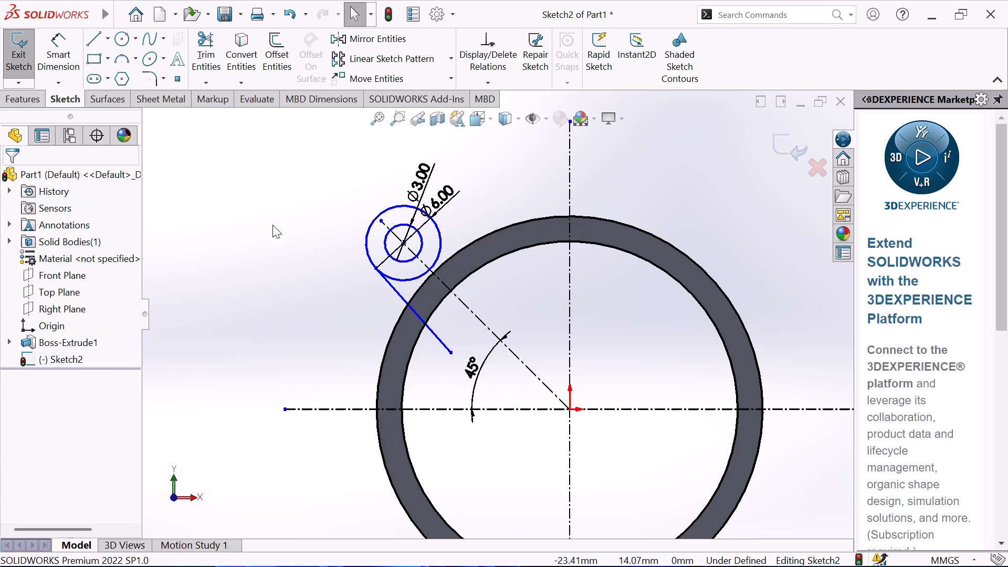
Dimension the angle between the new line and the slanted centerline as 20°.
left_click(54, 58)
left_click(475, 314)
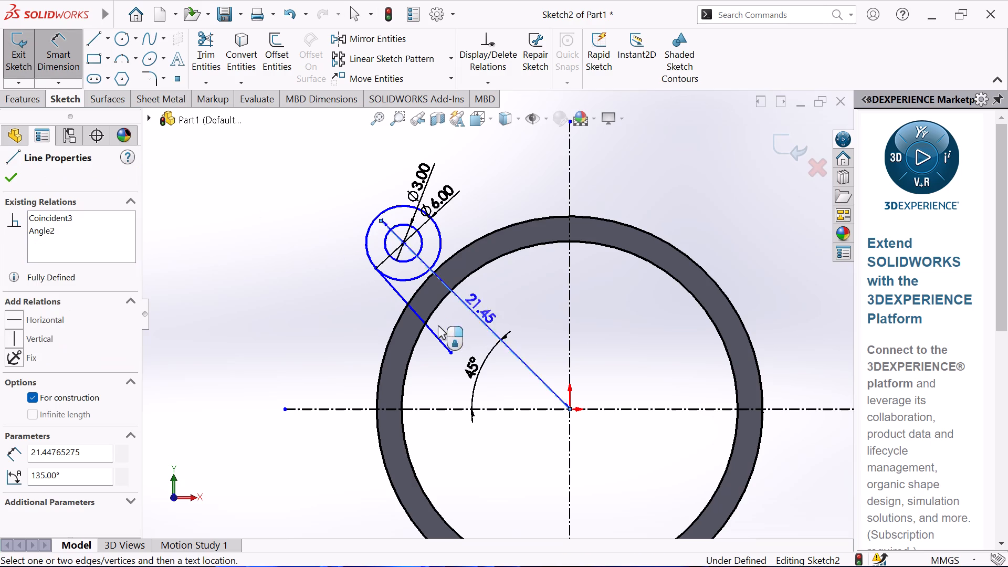
left_click(434, 334)
left_click(459, 325)
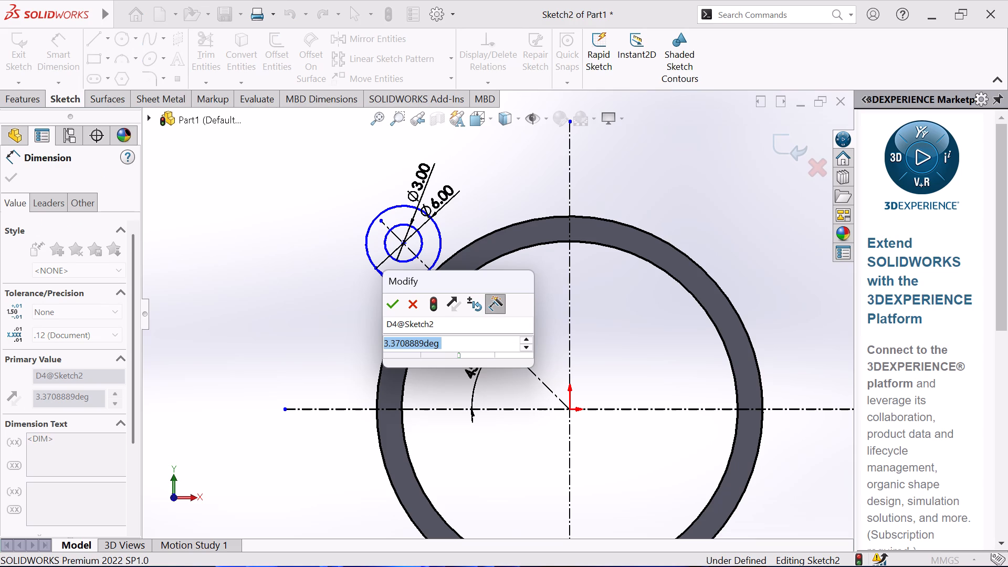
type("20")
key("Return")
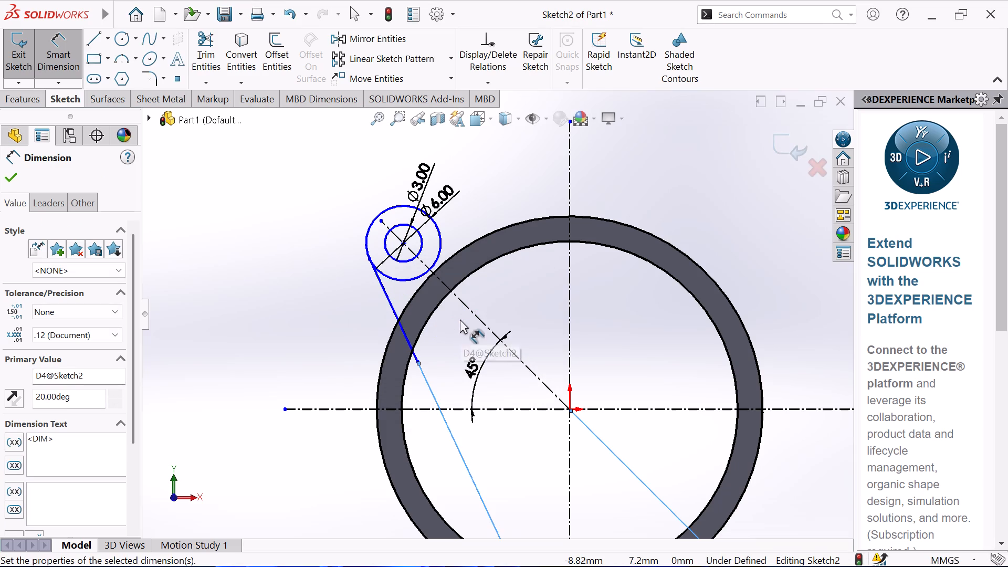
right_click(309, 294)
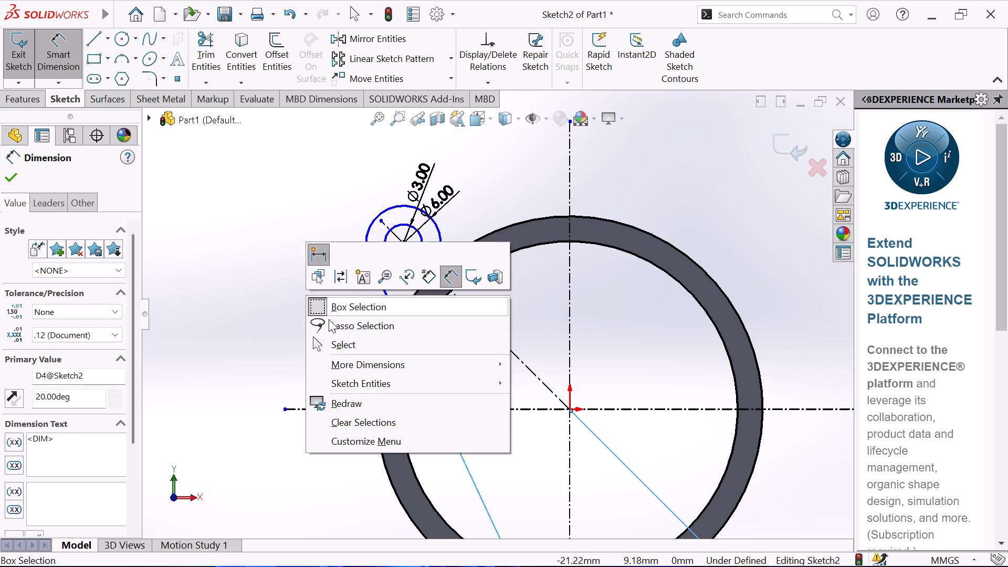
left_click(354, 341)
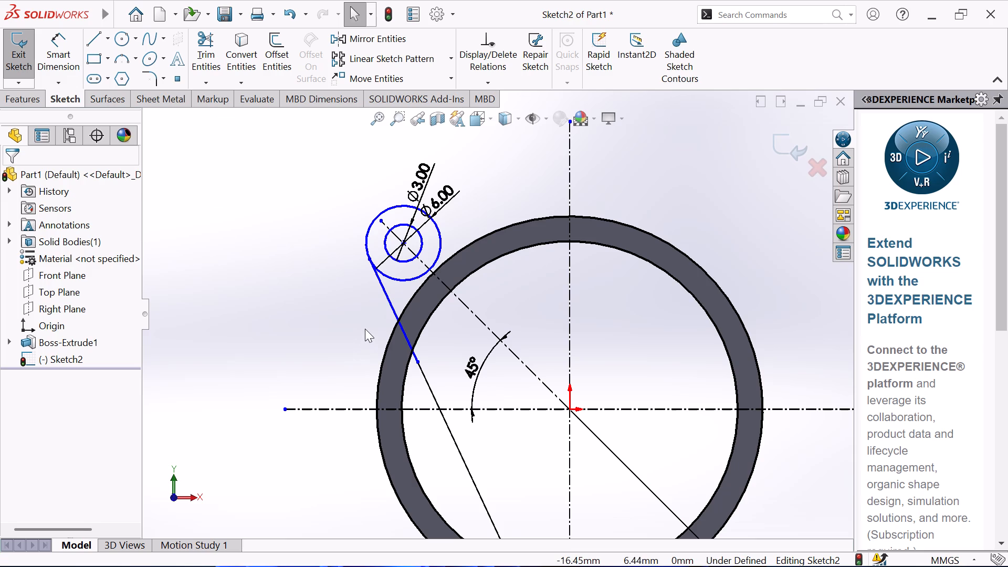
Apply a tangent relation between the 20° line and the 6 mm circle.
left_click(388, 298)
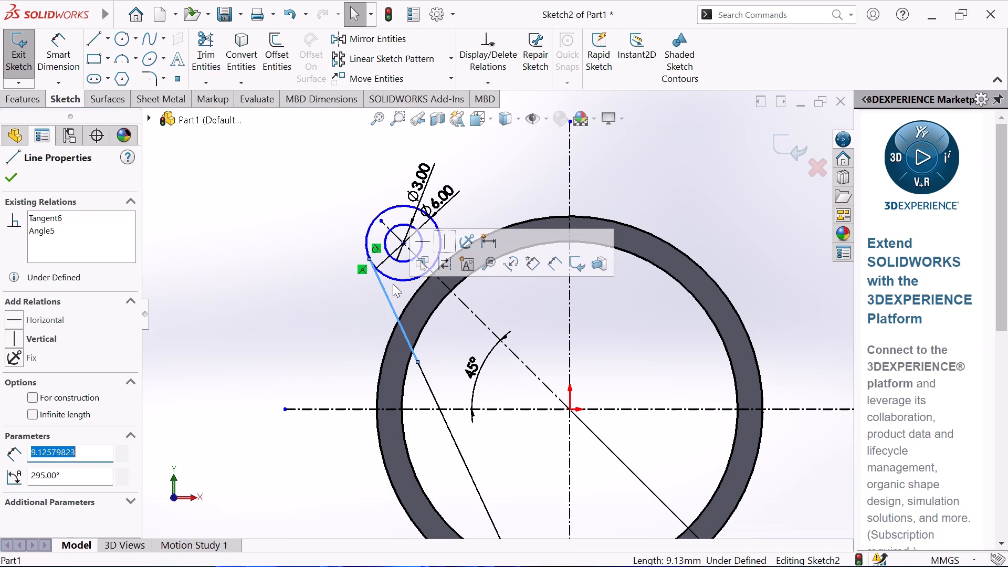
left_click(395, 278, "ctrl")
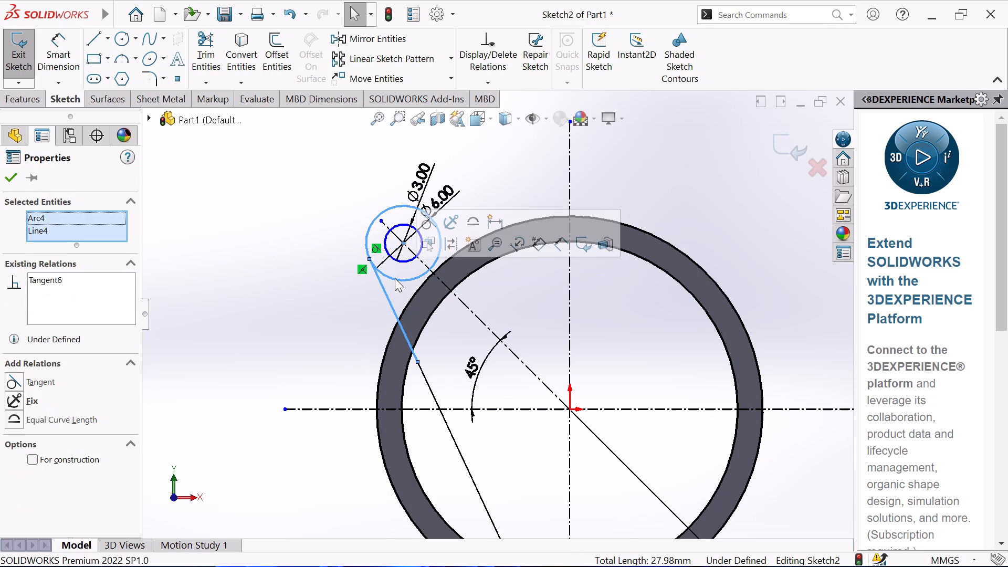
left_click(428, 223)
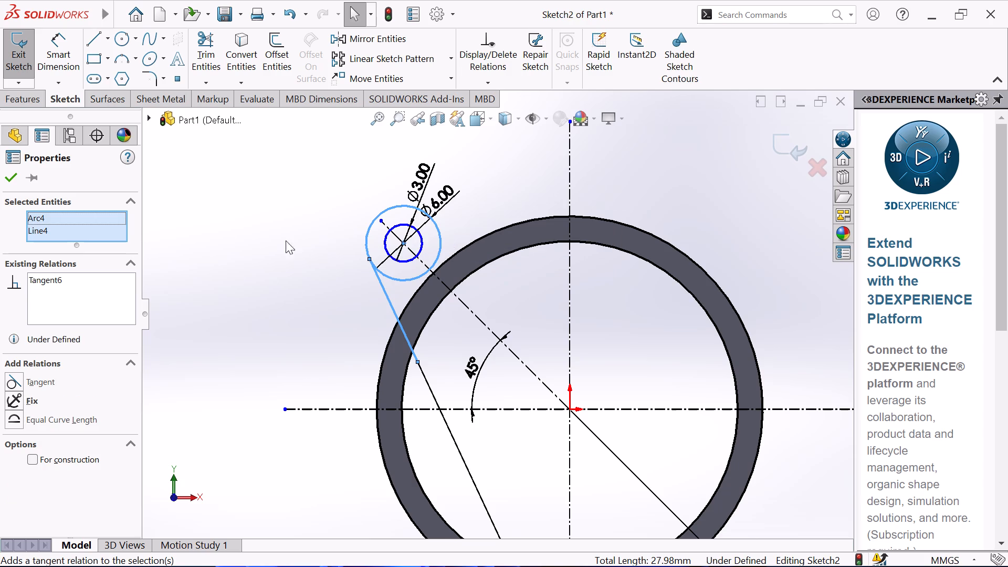
left_click(7, 171)
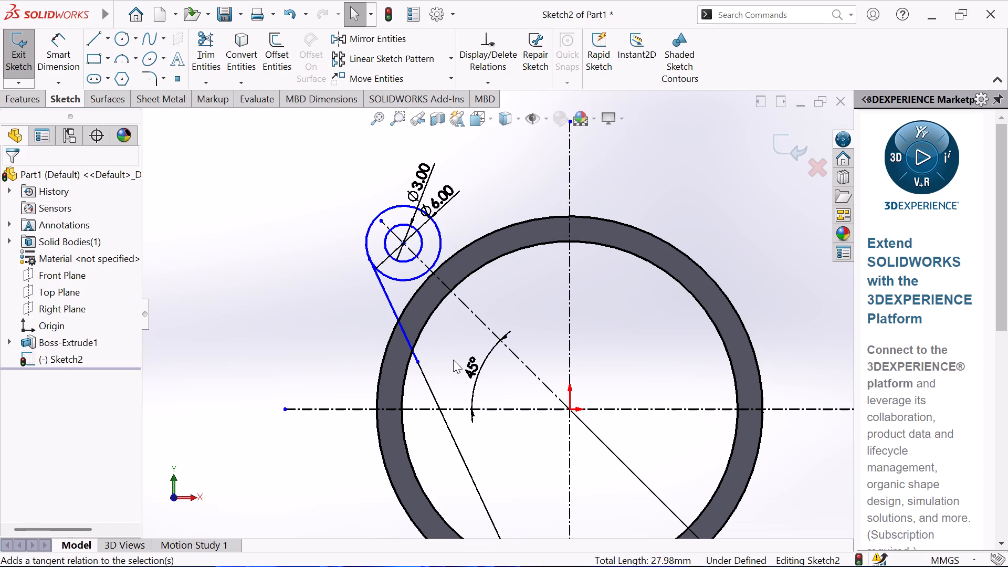
Mirror the tangent line about the slanted 45° centerline, keeping the original.
left_click(371, 39)
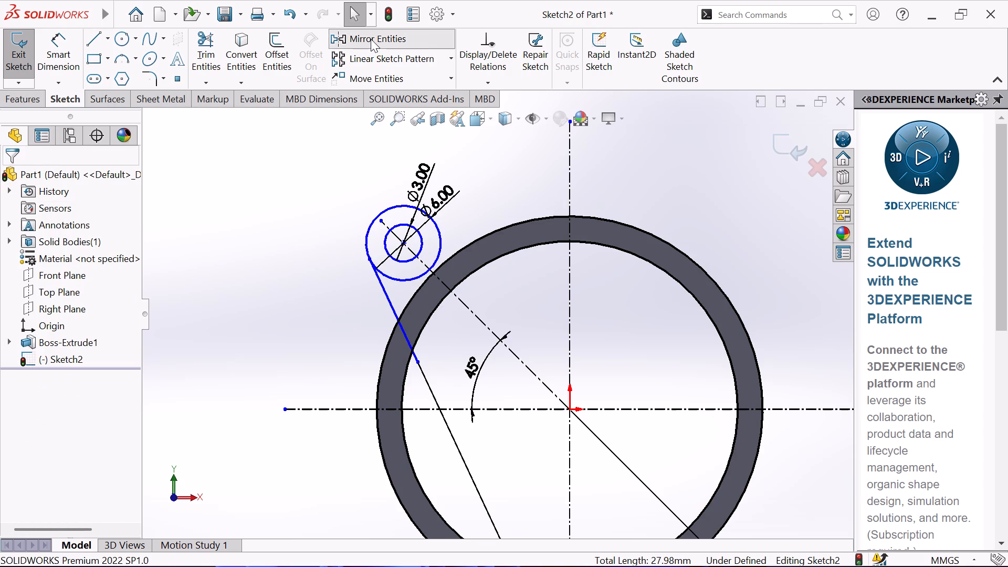
left_click(391, 308)
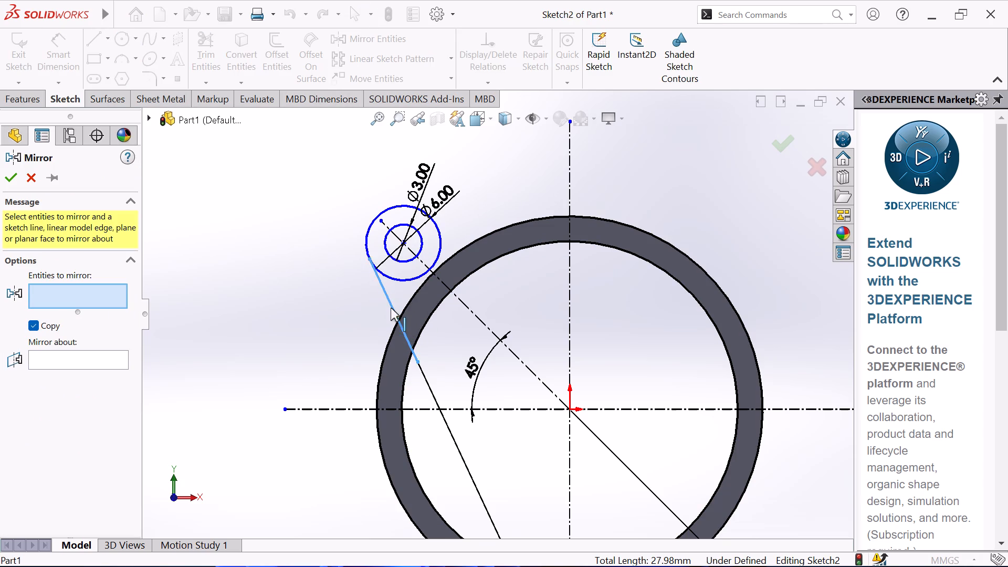
left_click(96, 357)
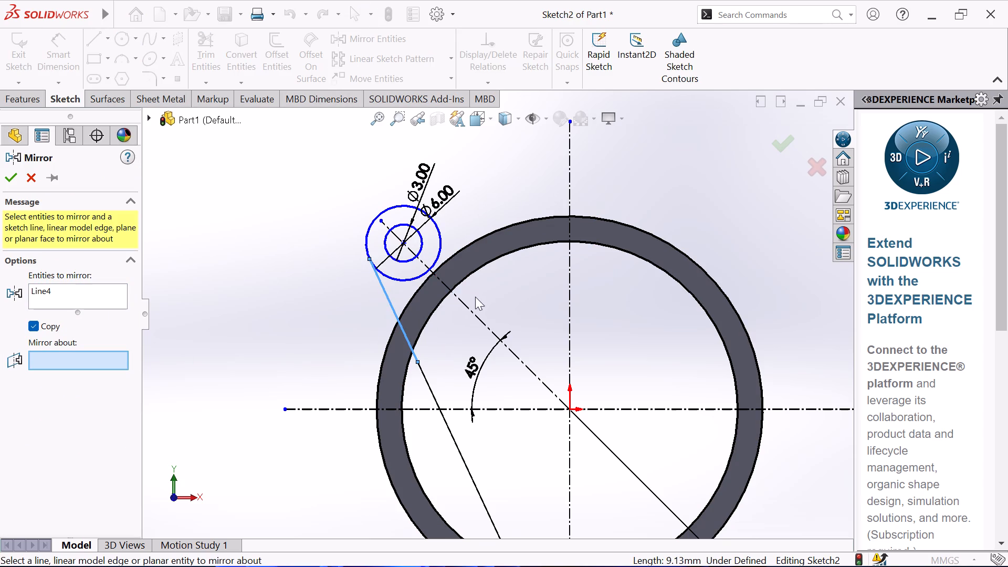
left_click(470, 309)
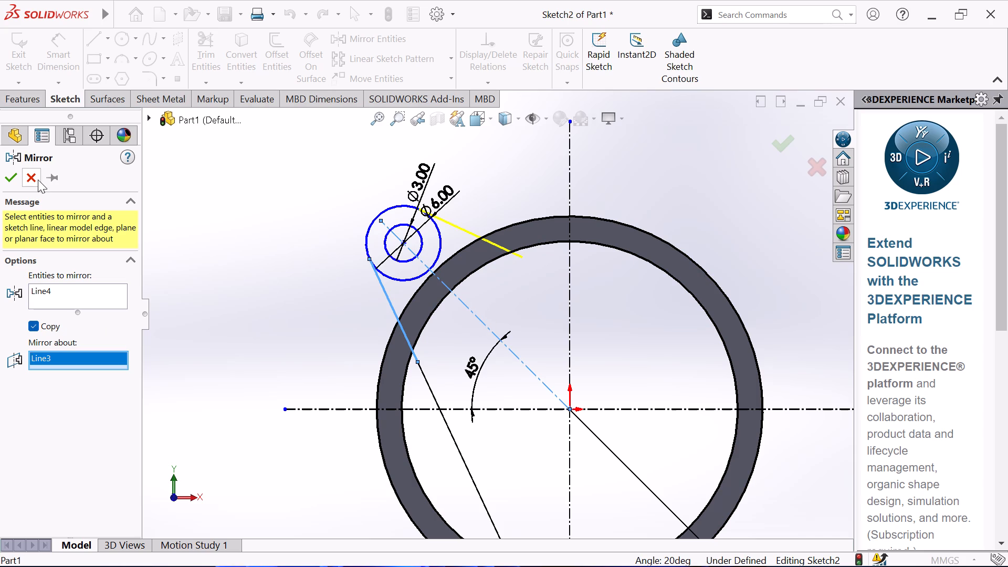
left_click(16, 179)
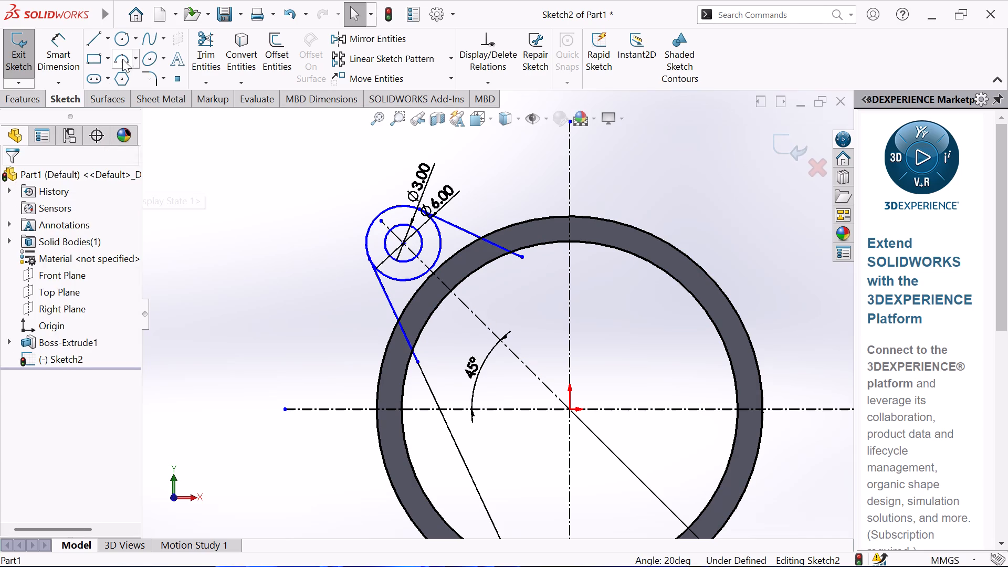
Trim away all segments of the sketch circle on the tube's outer edge, using Trim to closest.
left_click(202, 38)
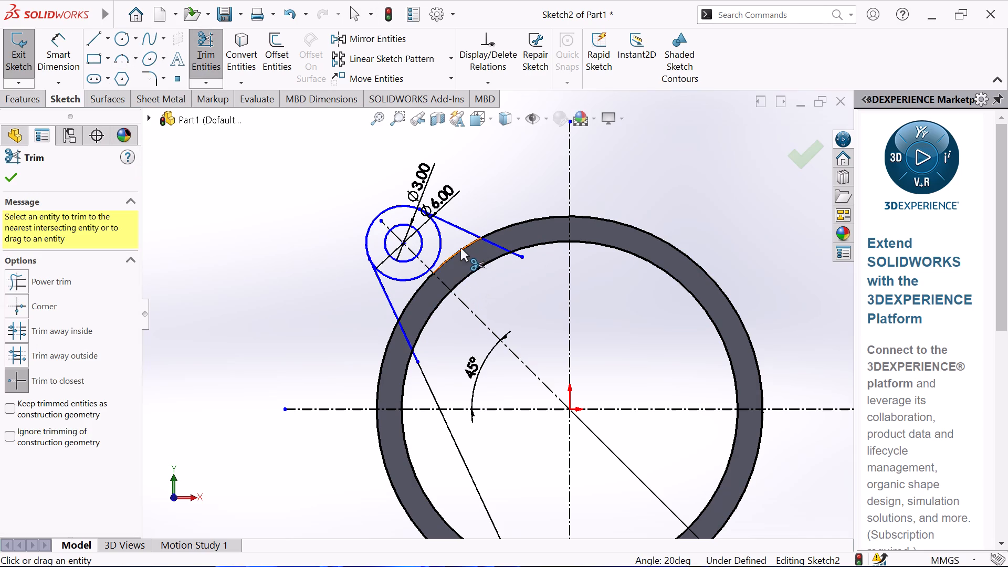
left_click(460, 247)
left_click(426, 283)
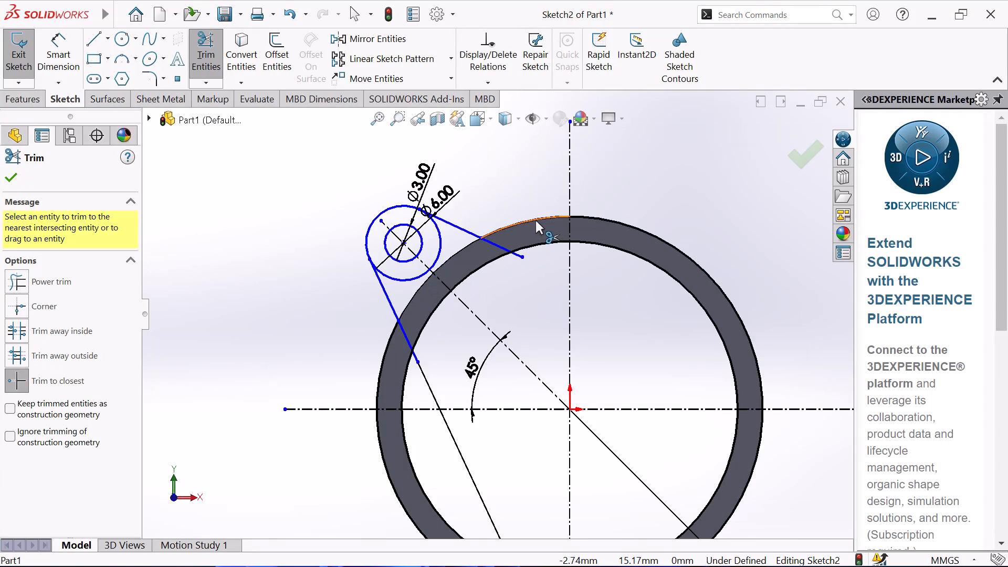
left_click(535, 220)
left_click(624, 225)
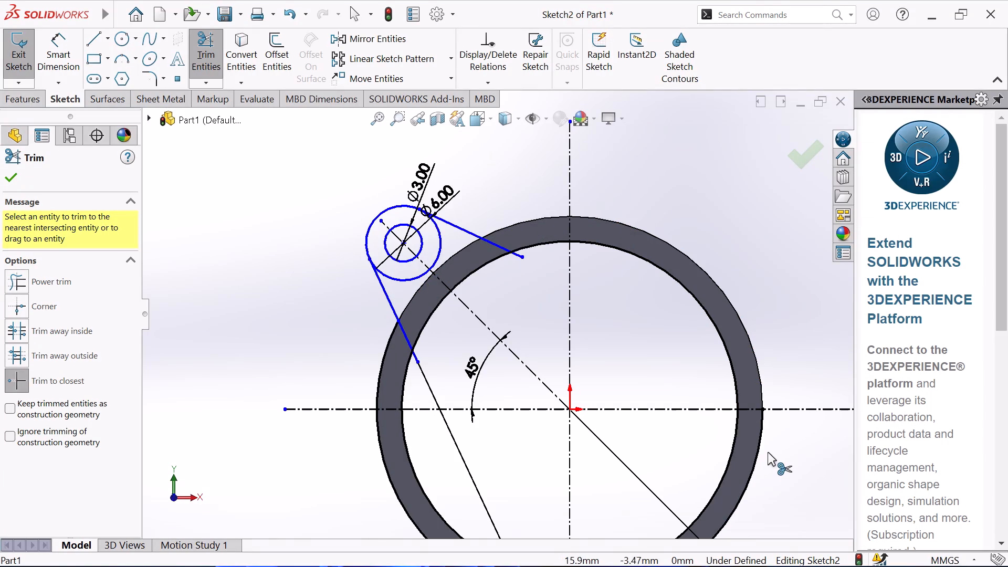
left_click(762, 443)
left_click(390, 485)
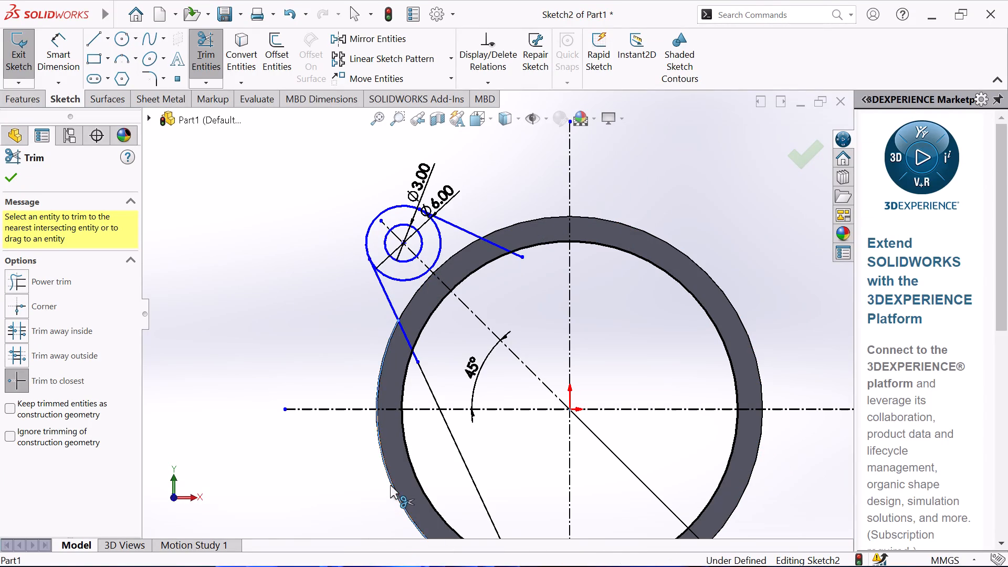
left_click(385, 361)
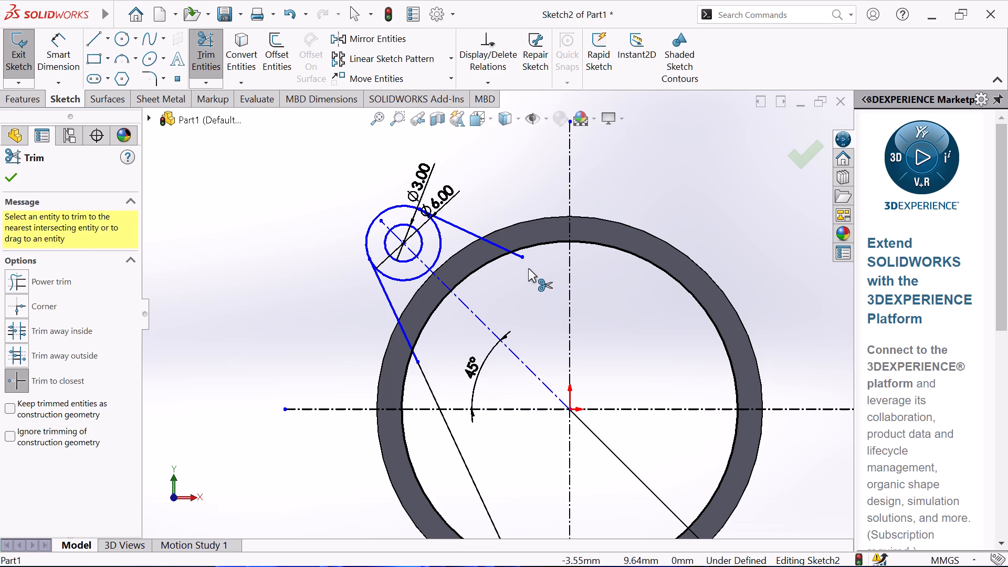
Trim the ends of both tangent lines that extend into the bore back to the inner circle.
left_click(515, 254)
left_click(415, 356)
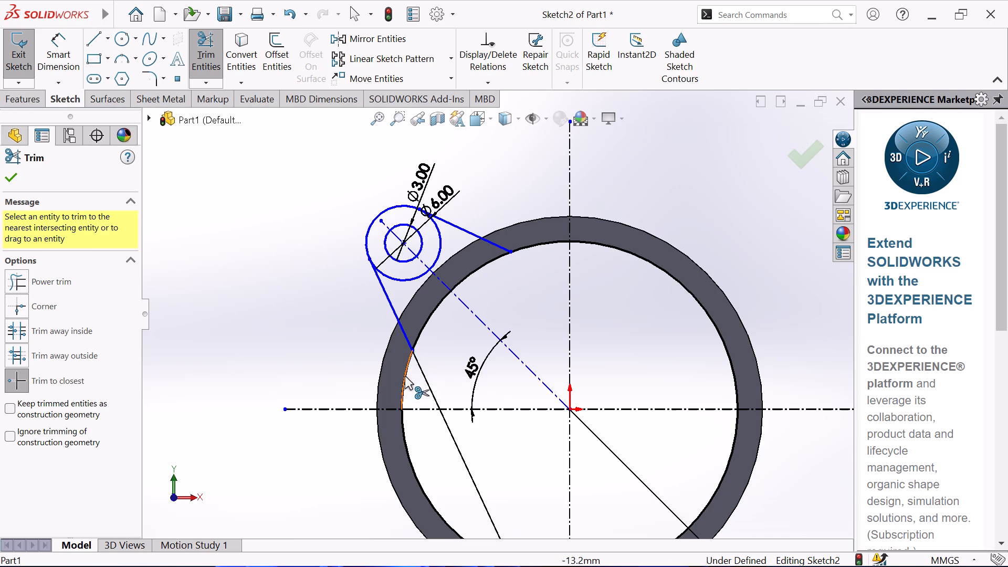
Trim the inner sketch circle so only the arc between the two tangent lines is left.
left_click(407, 374)
left_click(408, 451)
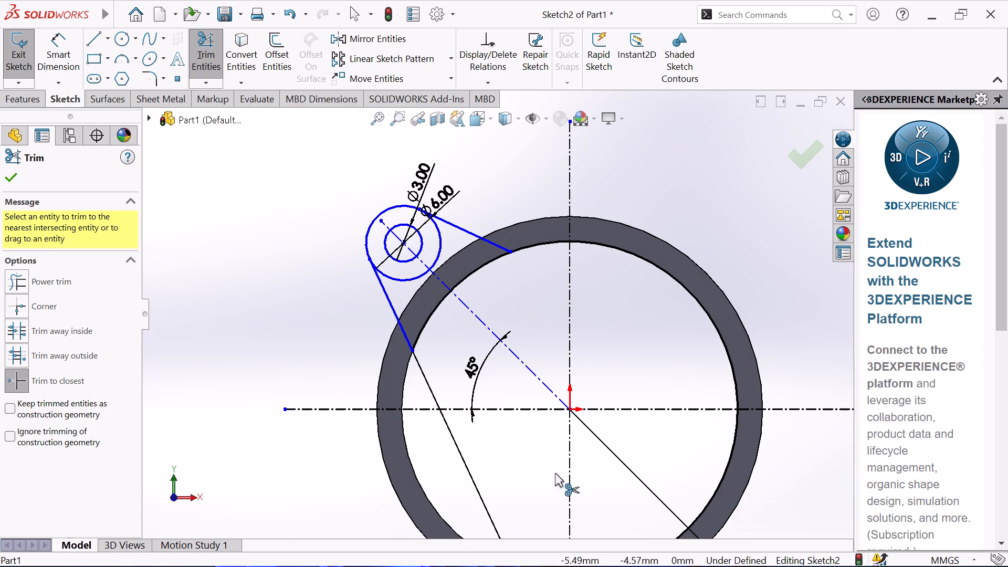
left_click(734, 451)
left_click(734, 376)
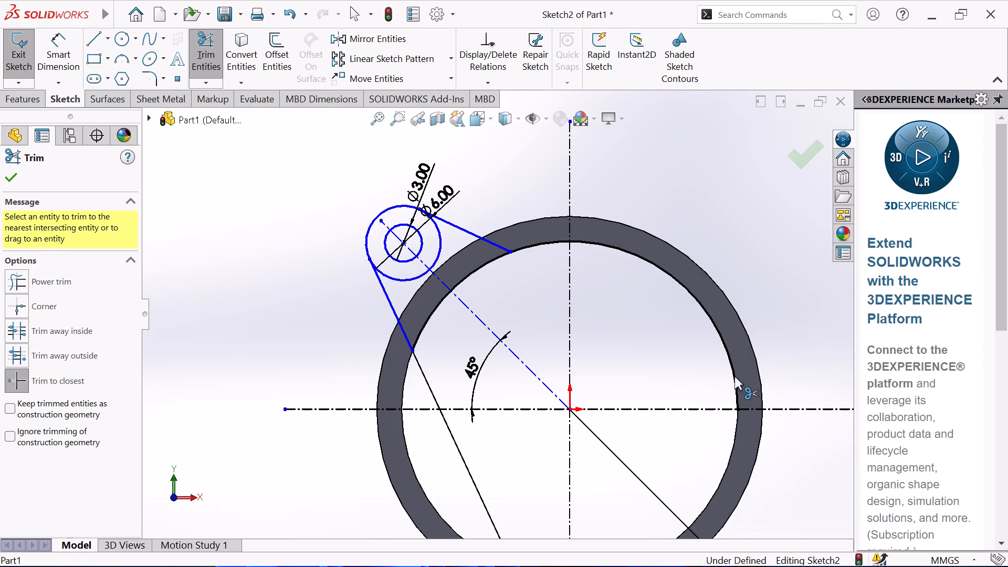
left_click(545, 245)
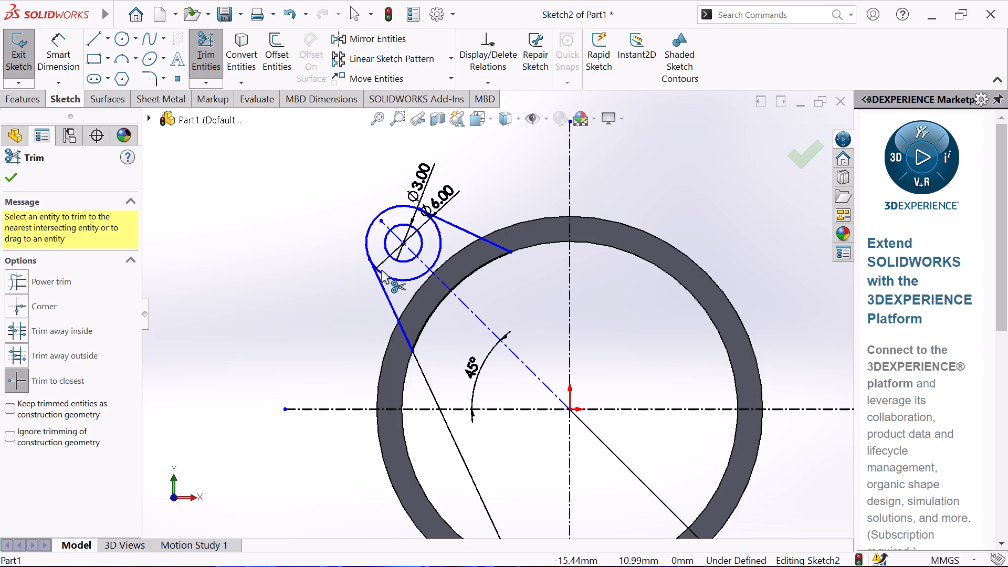
right_click(182, 217)
left_click(246, 265)
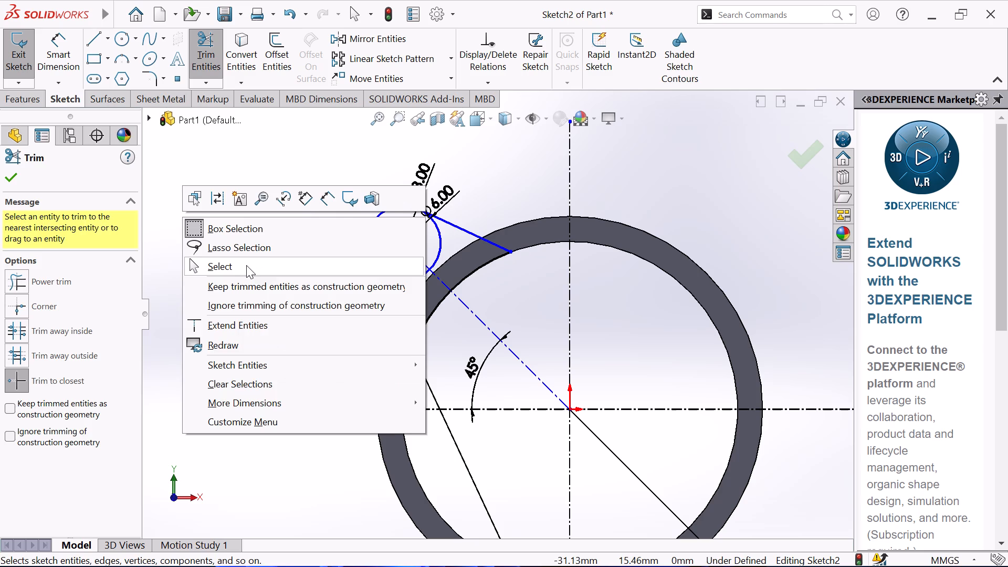
Dimension the horizontal distance from the 3 mm boss circle to the vertical centerline, keeping the proposed value.
left_click(68, 53)
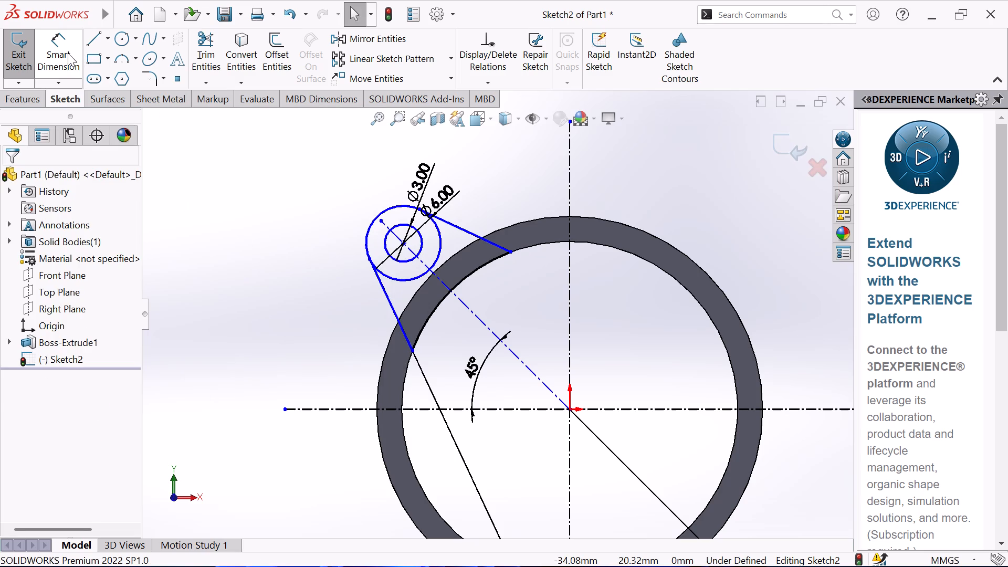
left_click(406, 259)
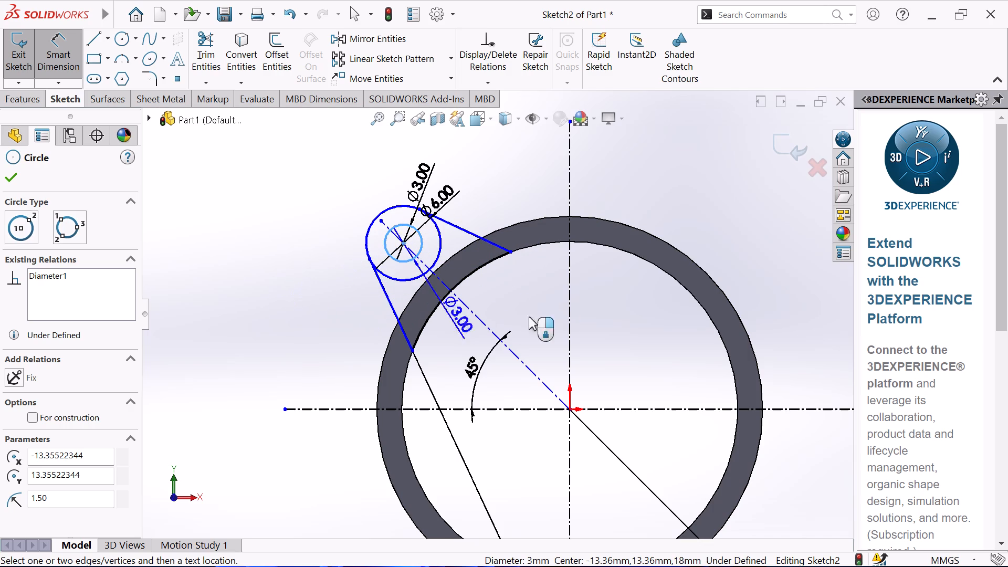
left_click(570, 300)
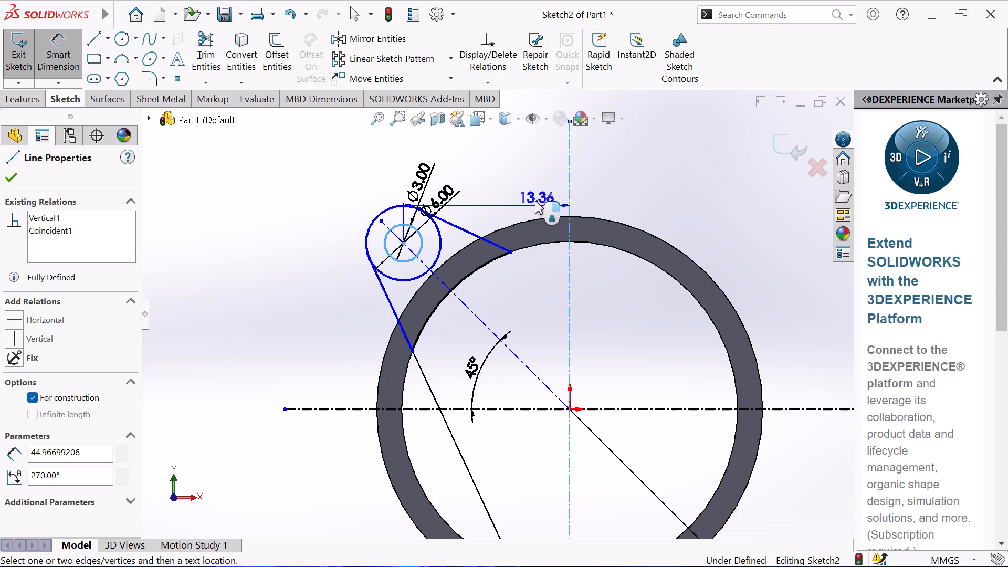
left_click(519, 185)
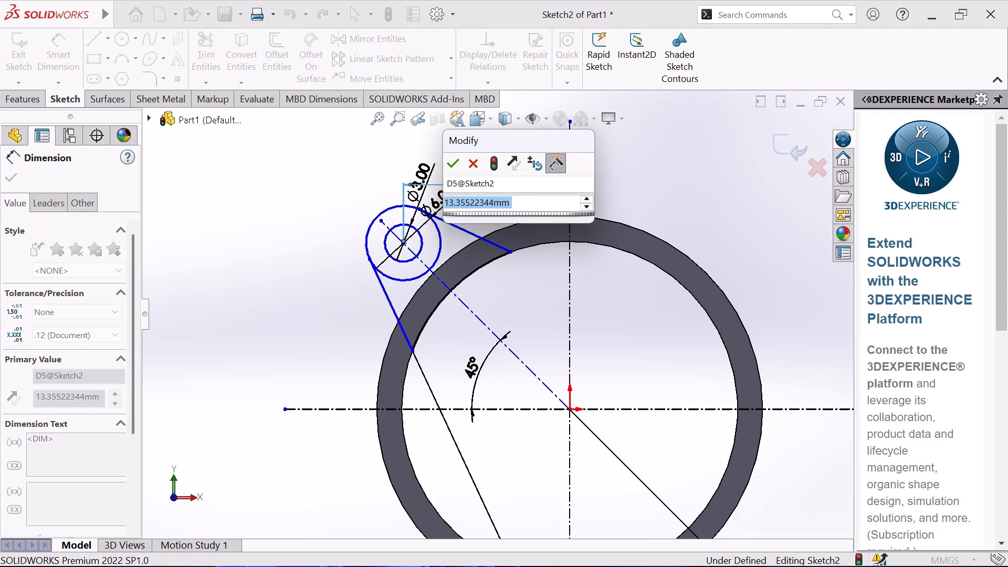
left_click(456, 166)
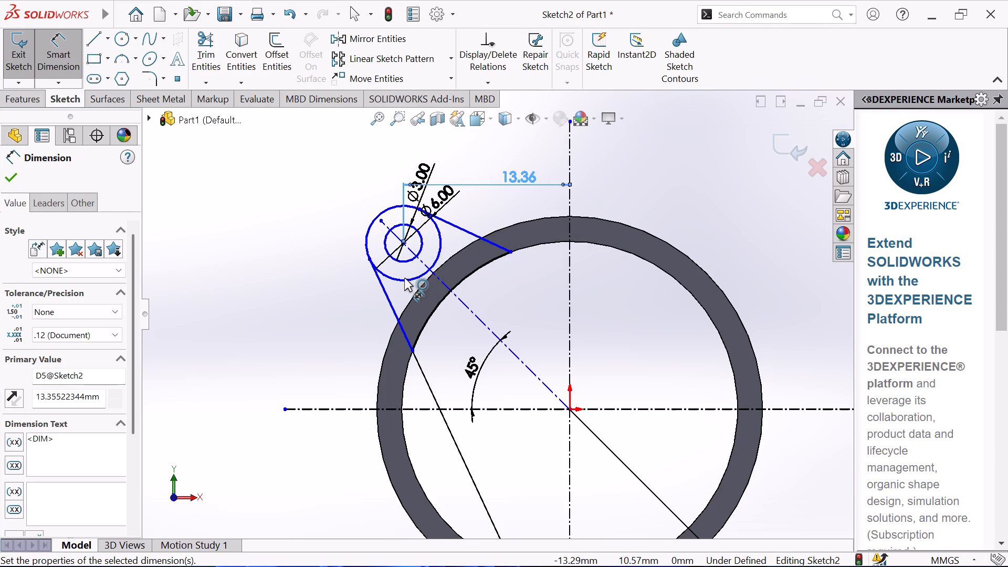
Dimension the vertical distance from the 6 mm boss circle to the horizontal centerline, keeping the proposed value.
left_click(403, 278)
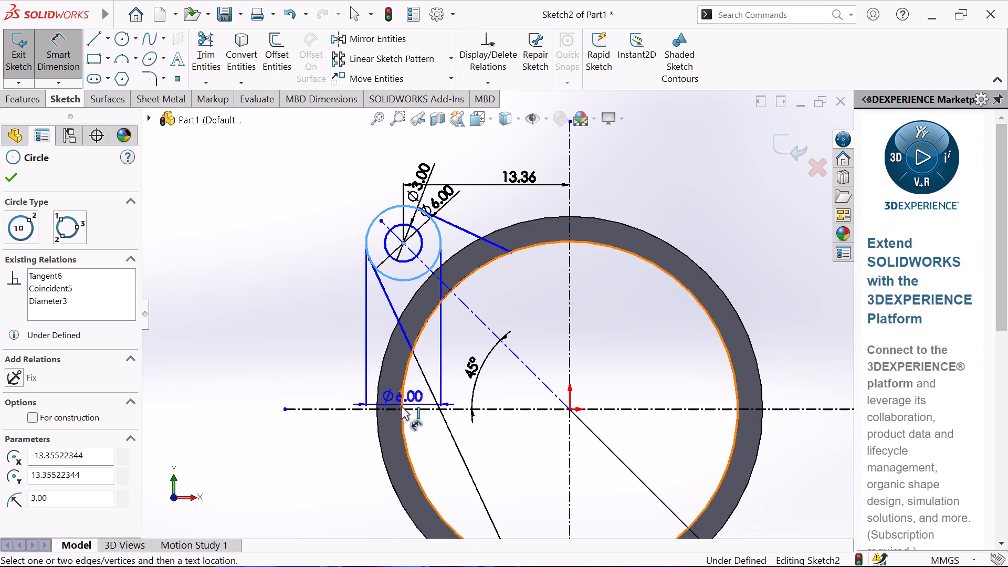
left_click(371, 408)
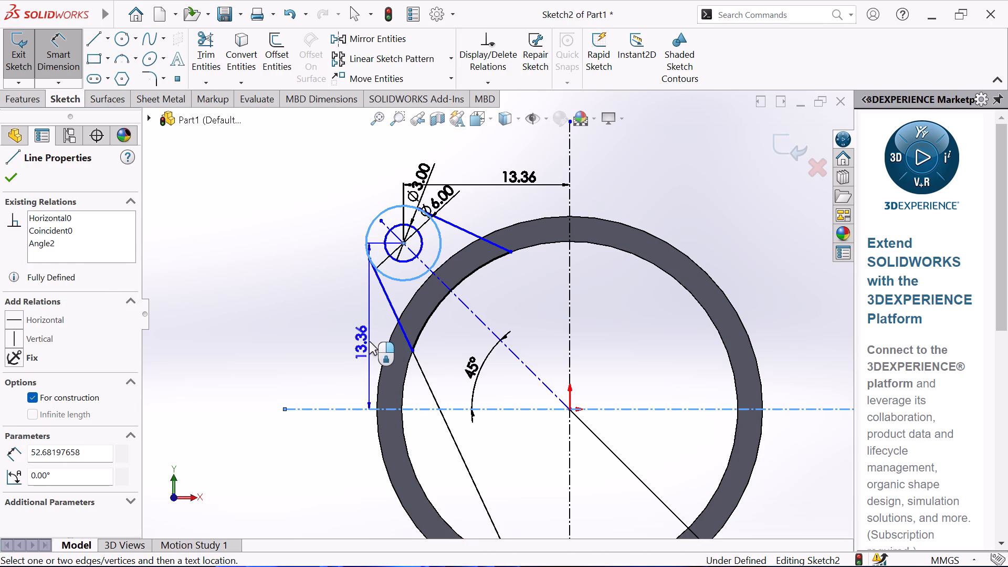
left_click(369, 339)
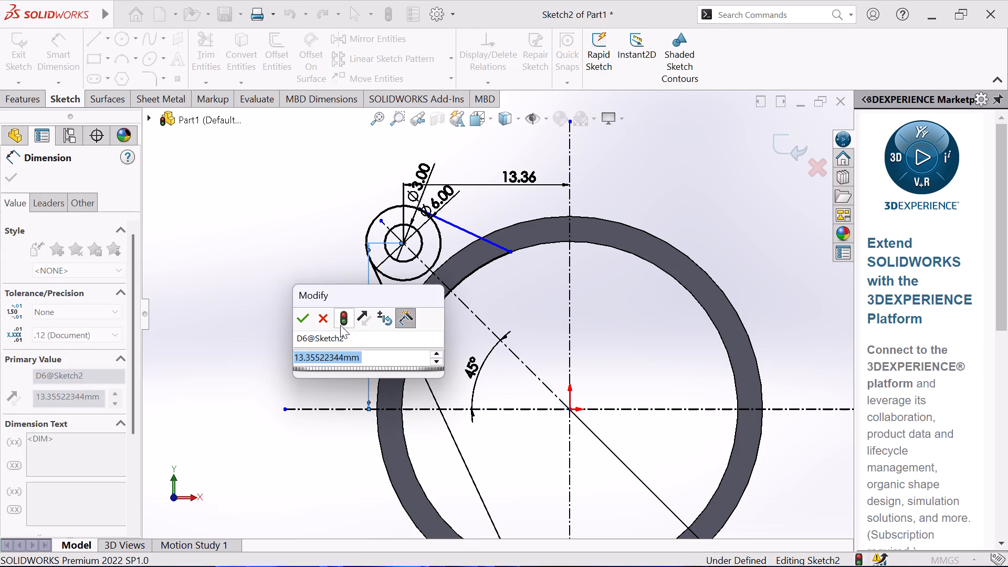
left_click(307, 320)
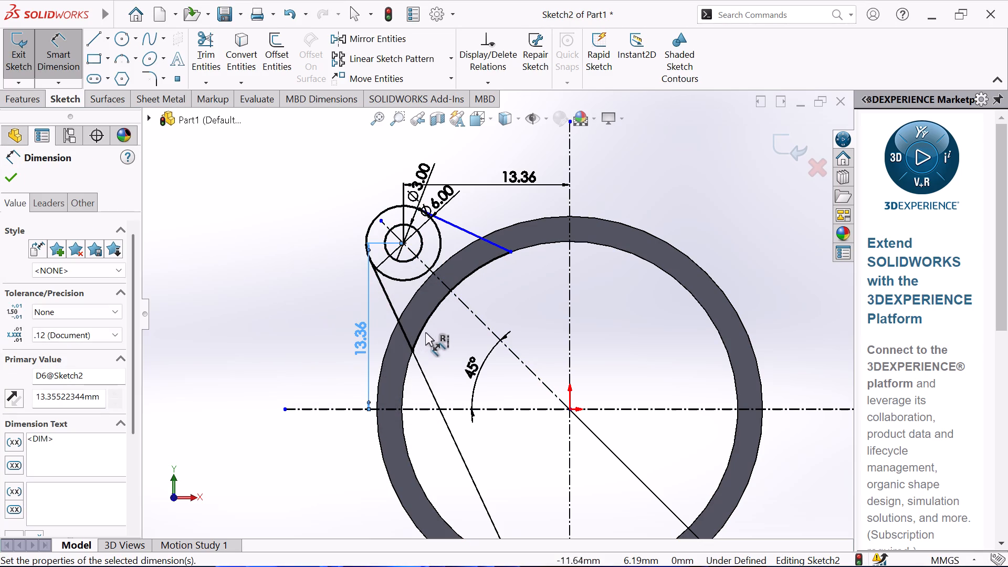
Dimension the length of the upper tangent line between the boss and the bore, keeping the proposed value.
left_click(465, 226)
left_click(464, 230)
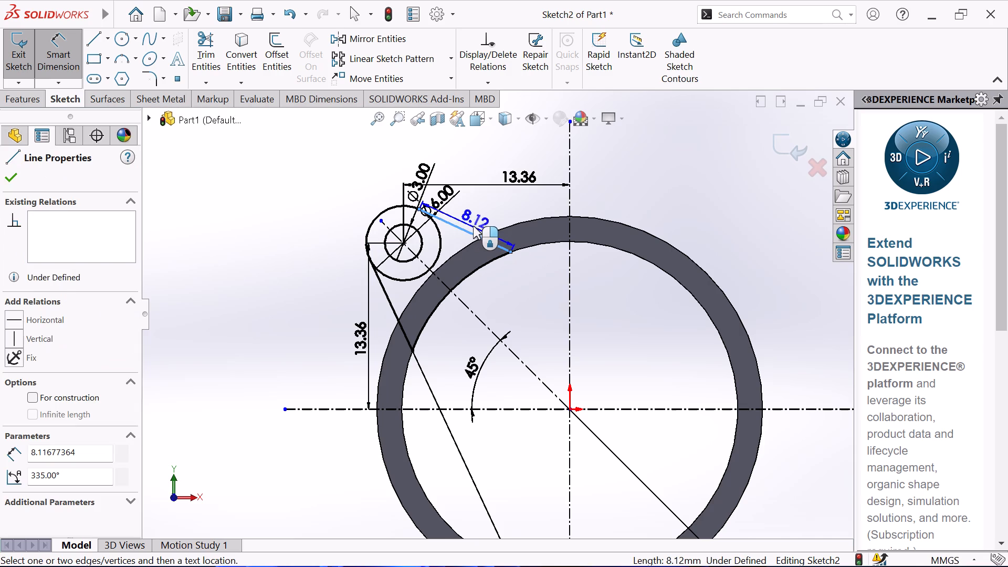
left_click(474, 225)
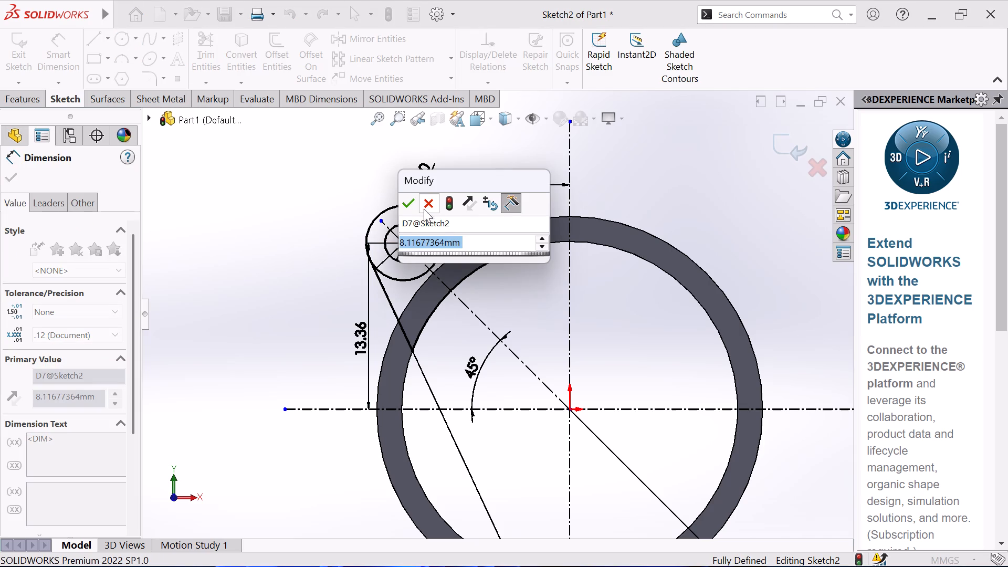
left_click(415, 206)
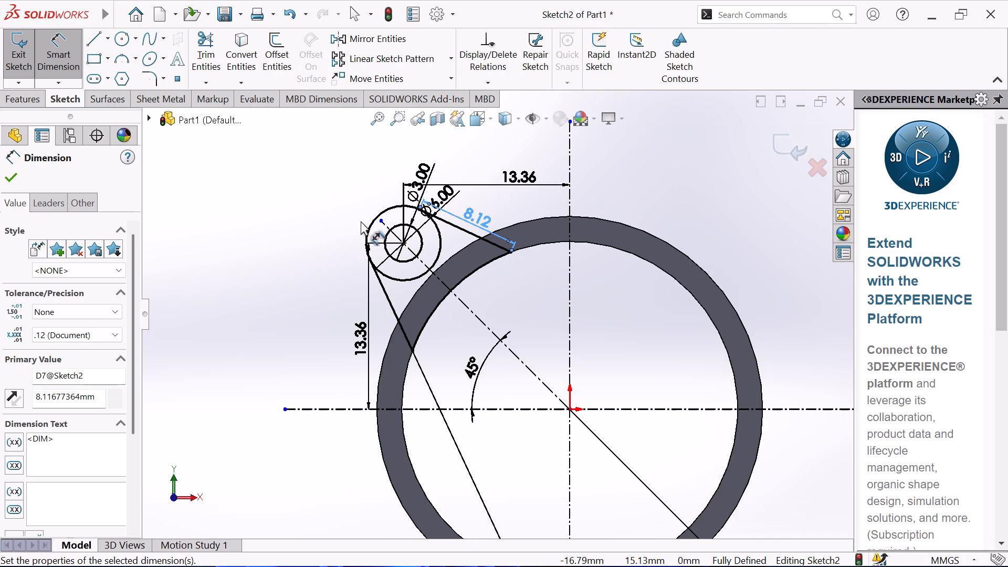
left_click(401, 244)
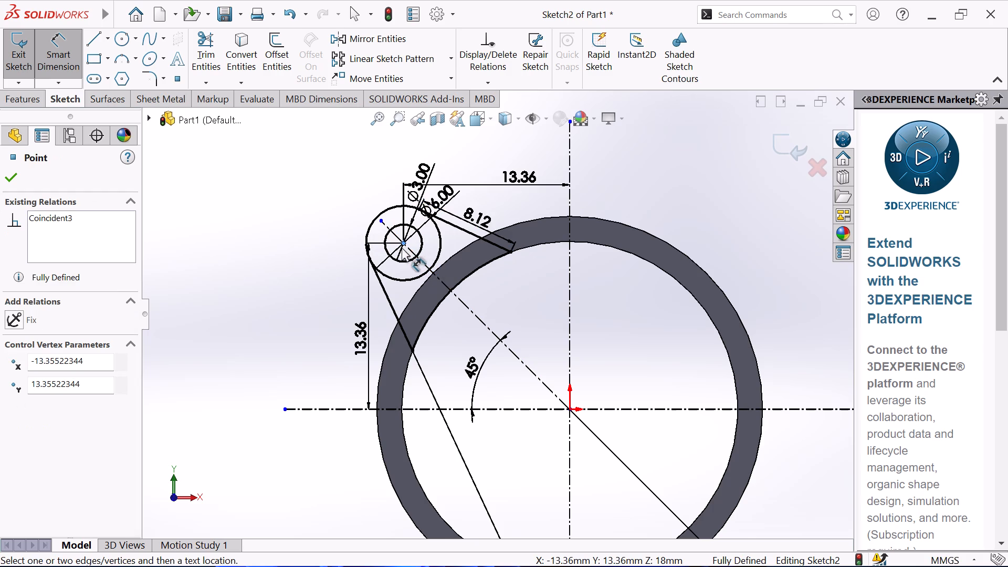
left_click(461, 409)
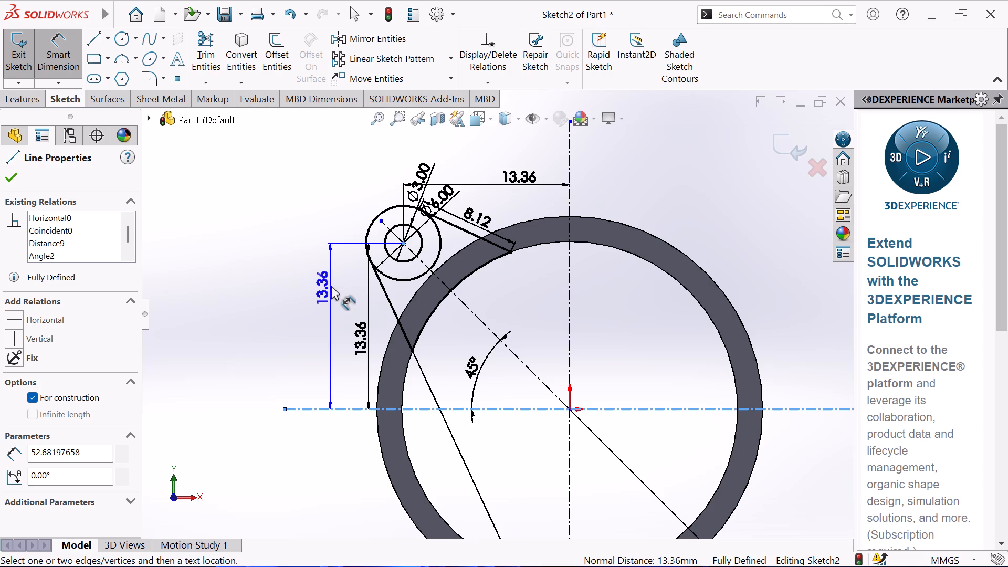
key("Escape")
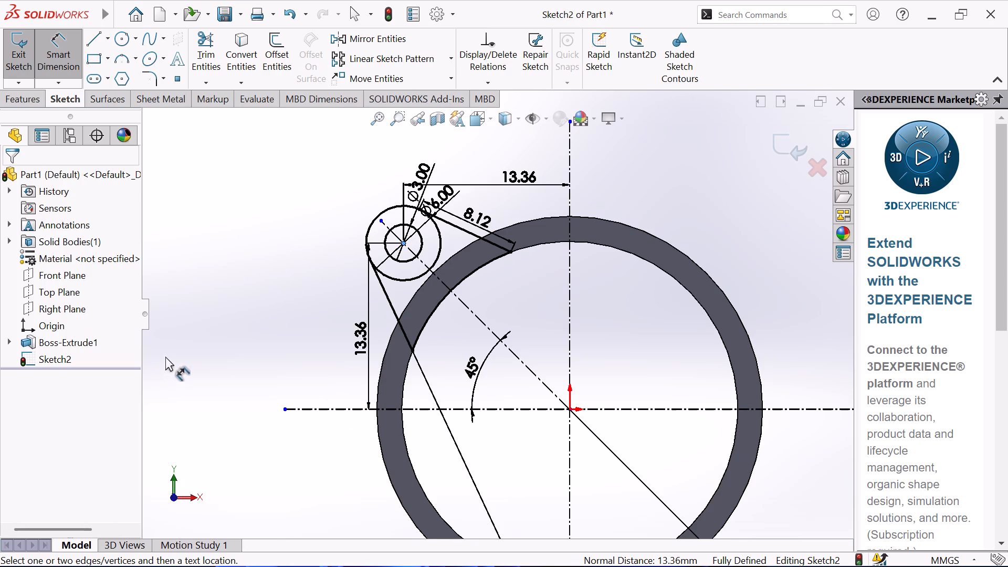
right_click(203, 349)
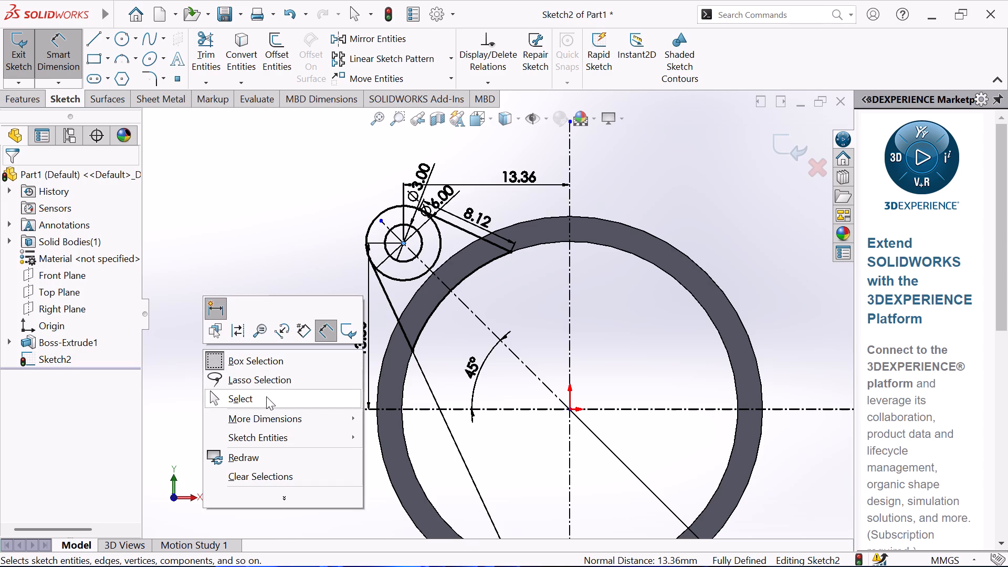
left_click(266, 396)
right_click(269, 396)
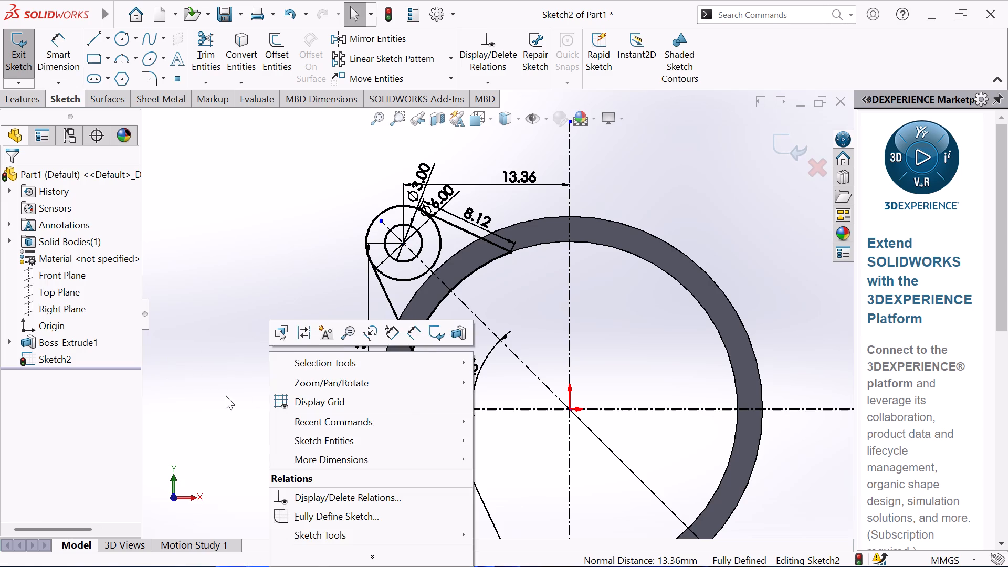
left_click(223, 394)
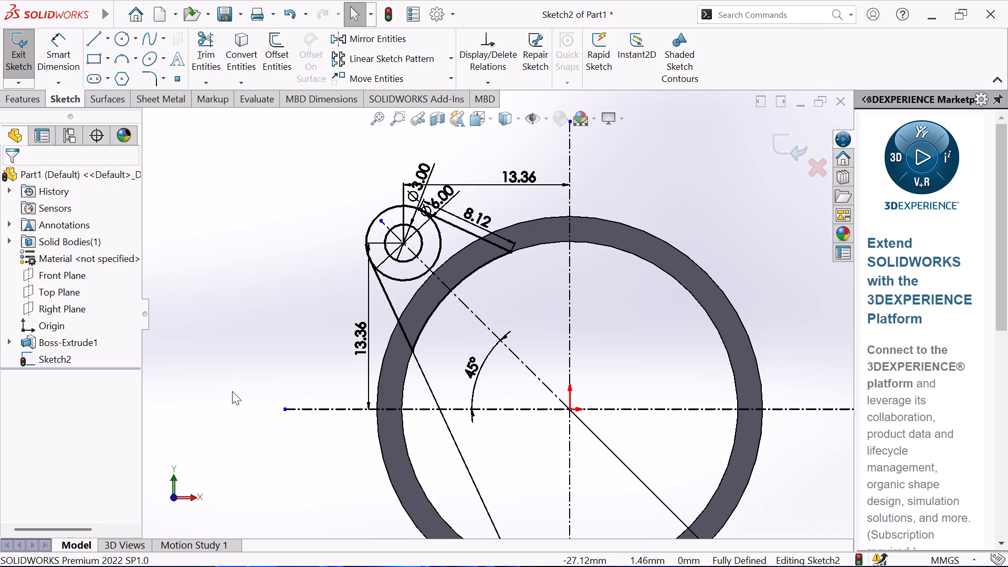
Circular-pattern the inner arc, both tangent lines and both boss circles about the origin, with 4 equally spaced instances over 360°.
scroll(262, 393, "up", 1)
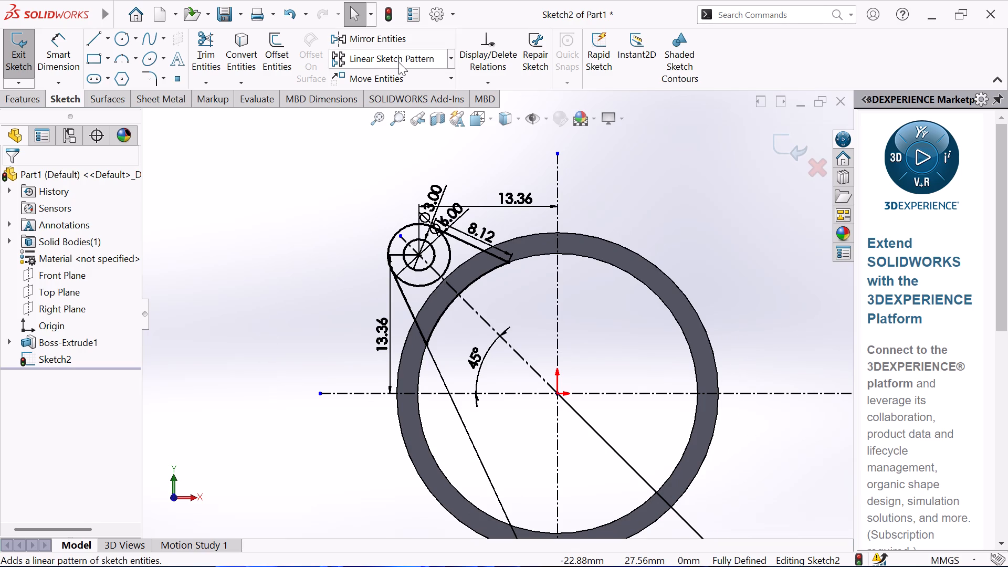
left_click(451, 58)
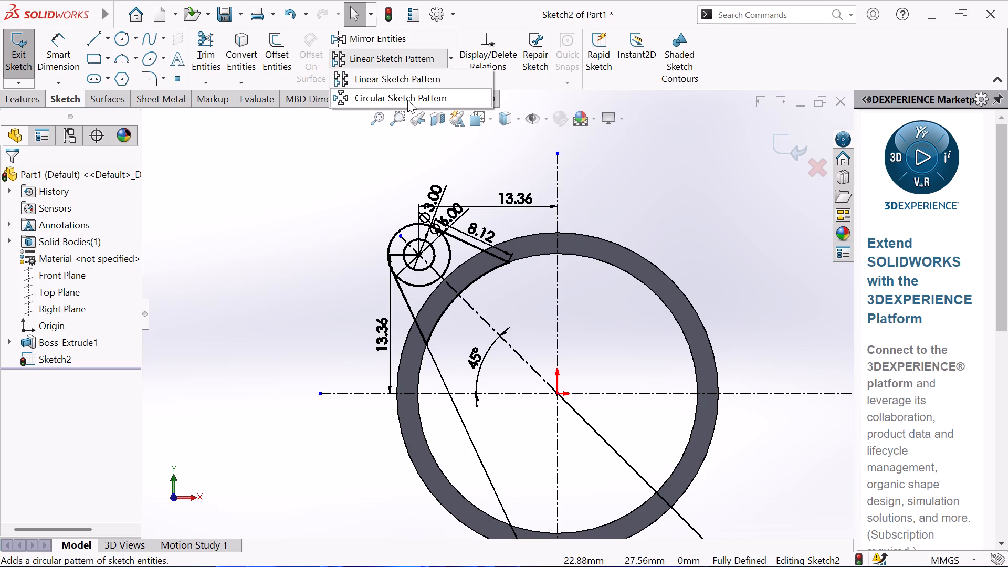
left_click(407, 100)
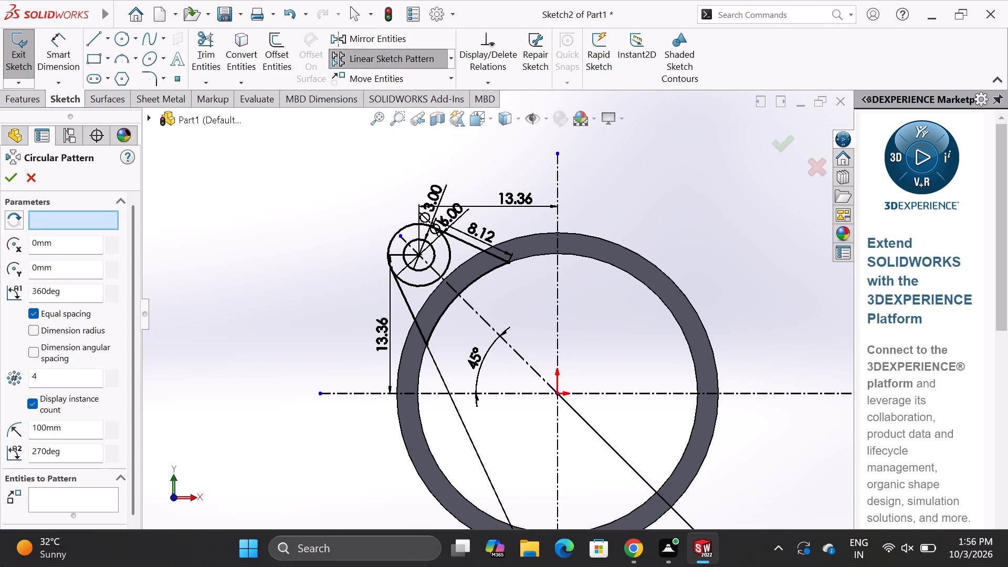
left_click(556, 395)
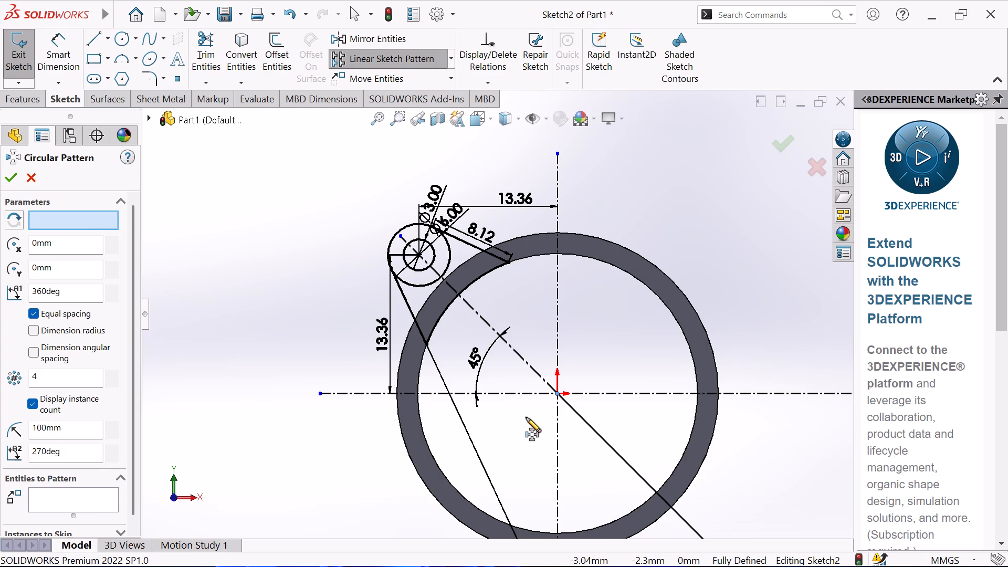
scroll(526, 417, "up", 3)
scroll(552, 417, "down", 1)
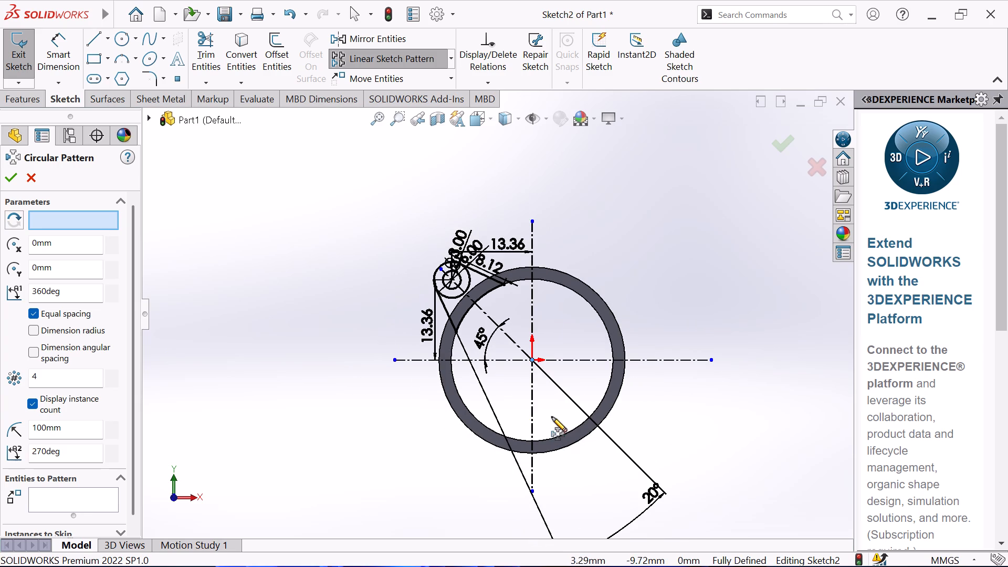
scroll(552, 417, "down", 1)
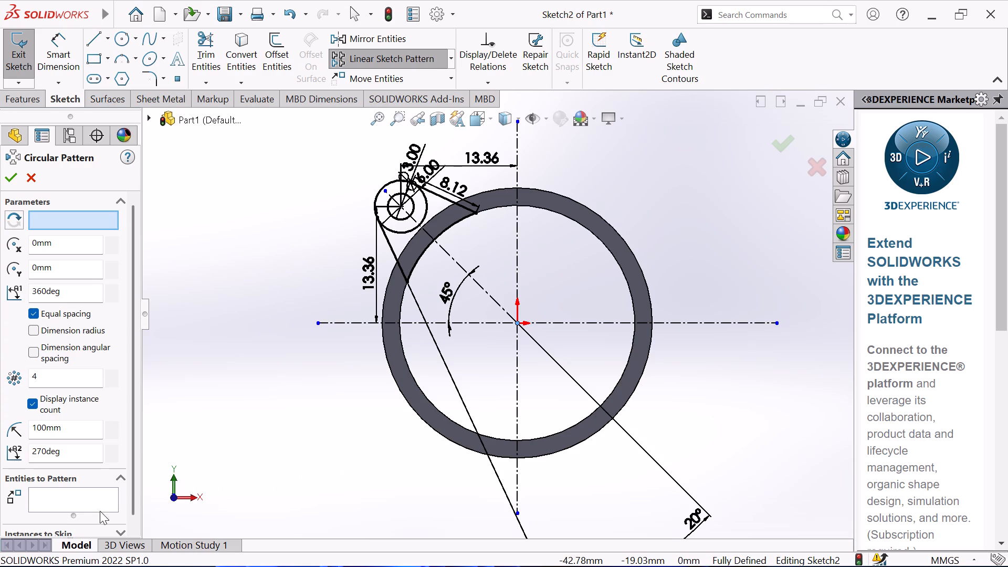
left_click(75, 508)
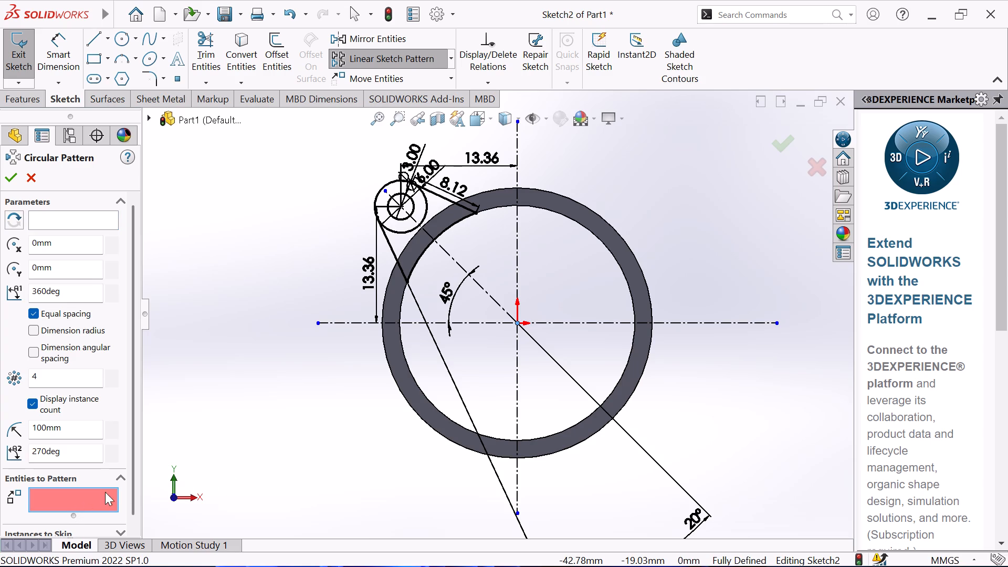
left_click(431, 246)
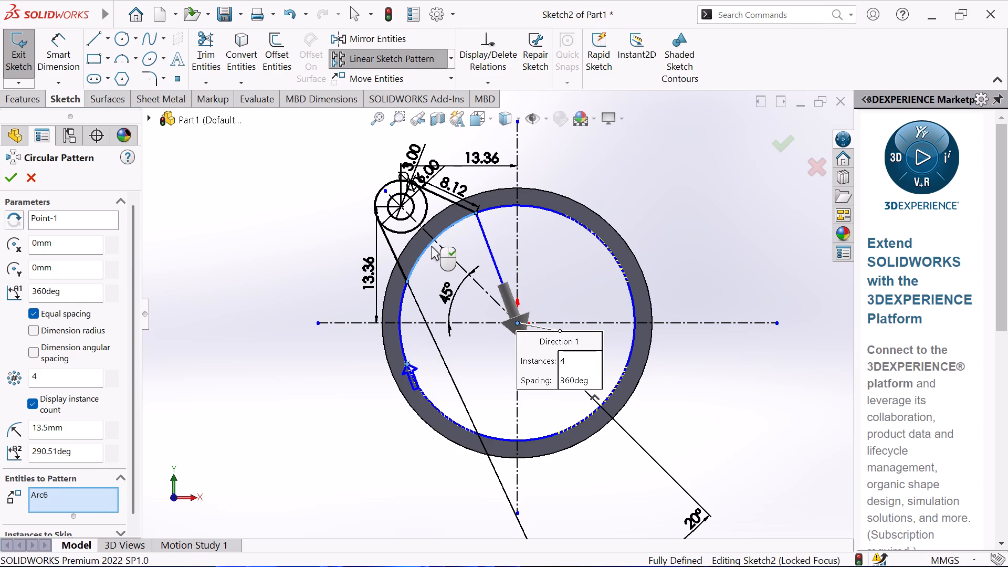
left_click(394, 253)
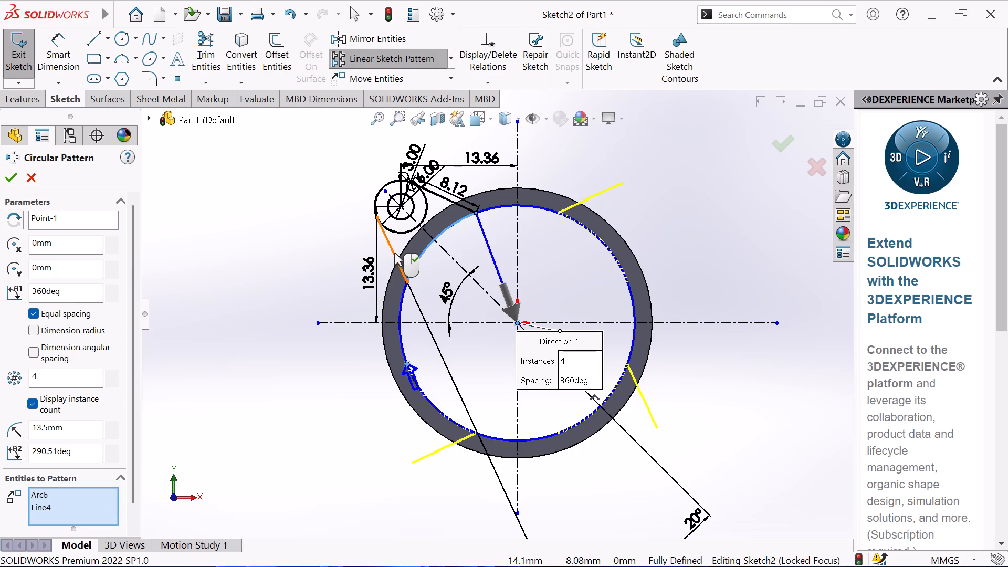
left_click(415, 231)
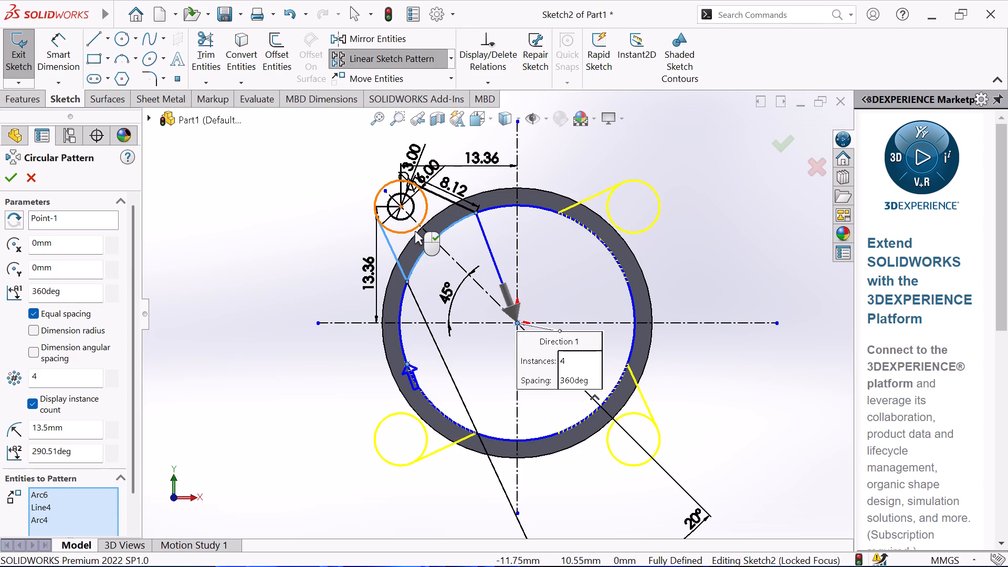
left_click(407, 219)
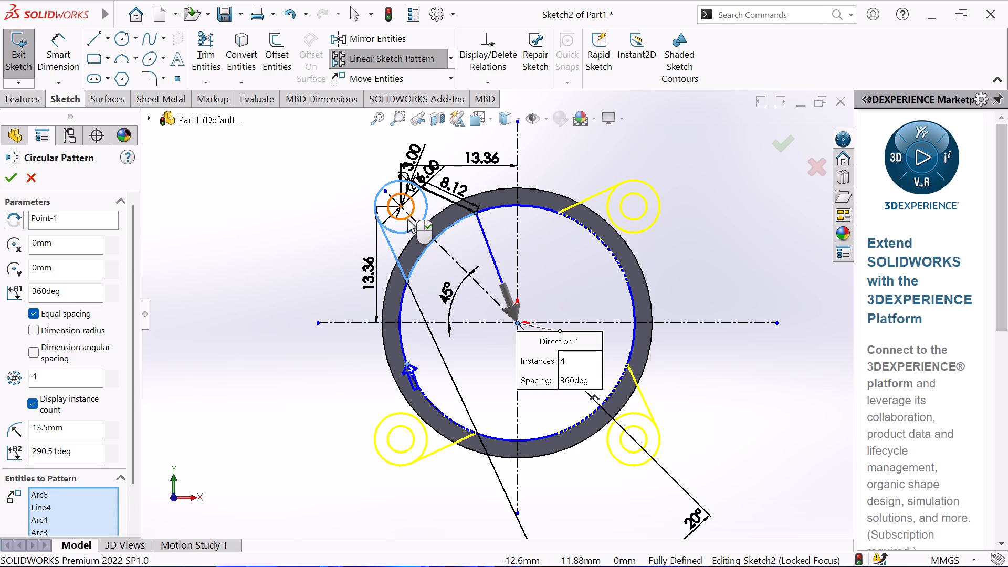
left_click(442, 199)
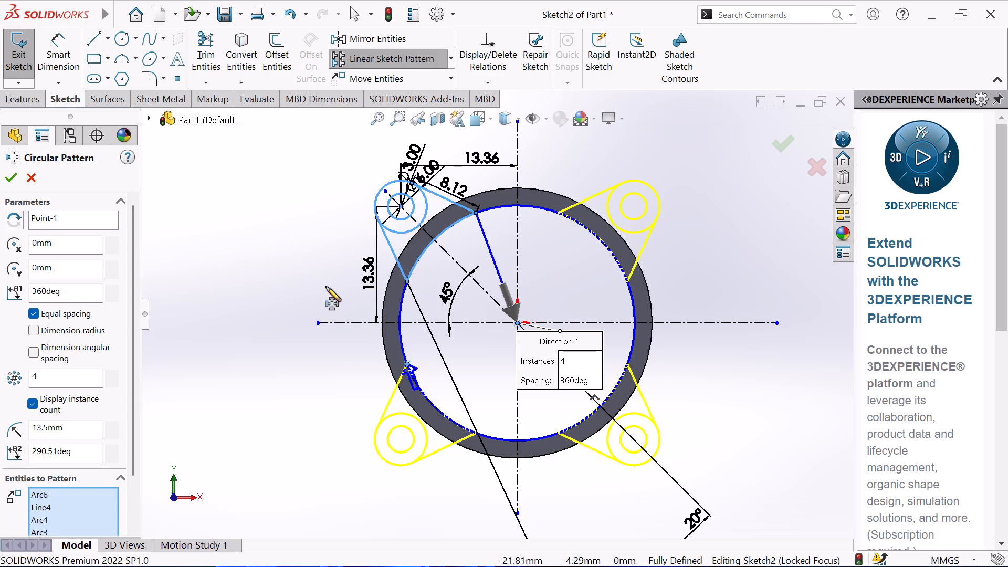
left_click(9, 180)
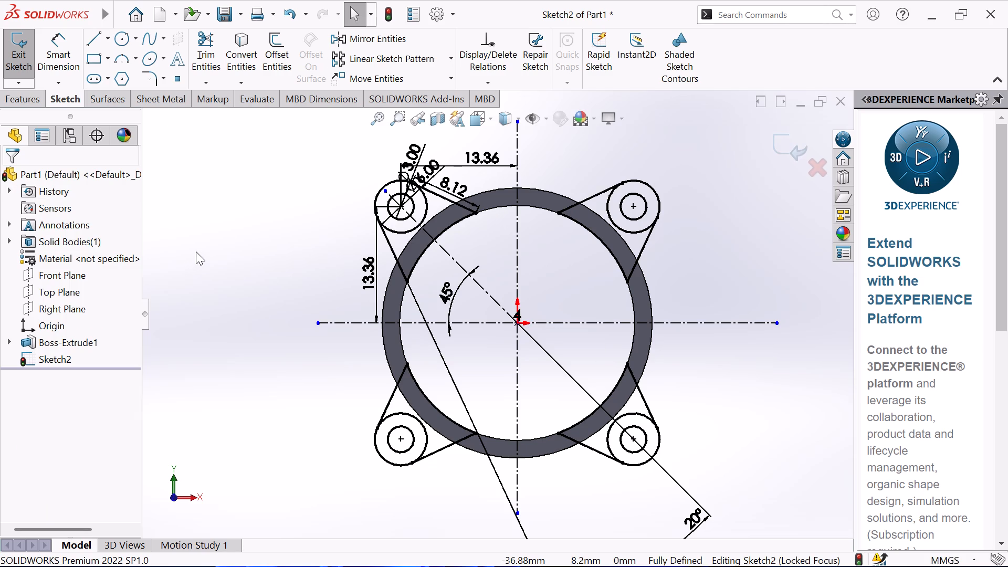
Trim away the inner arcs of the four 6 mm boss circles between their tangent lines, leaving rounded lug outlines.
left_click(209, 61)
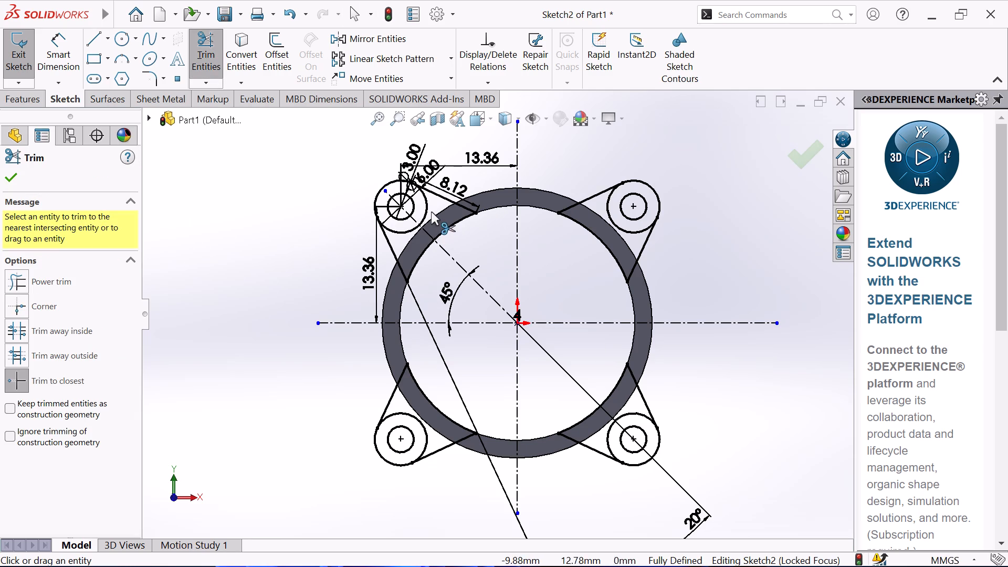
left_click(428, 204)
left_click(406, 232)
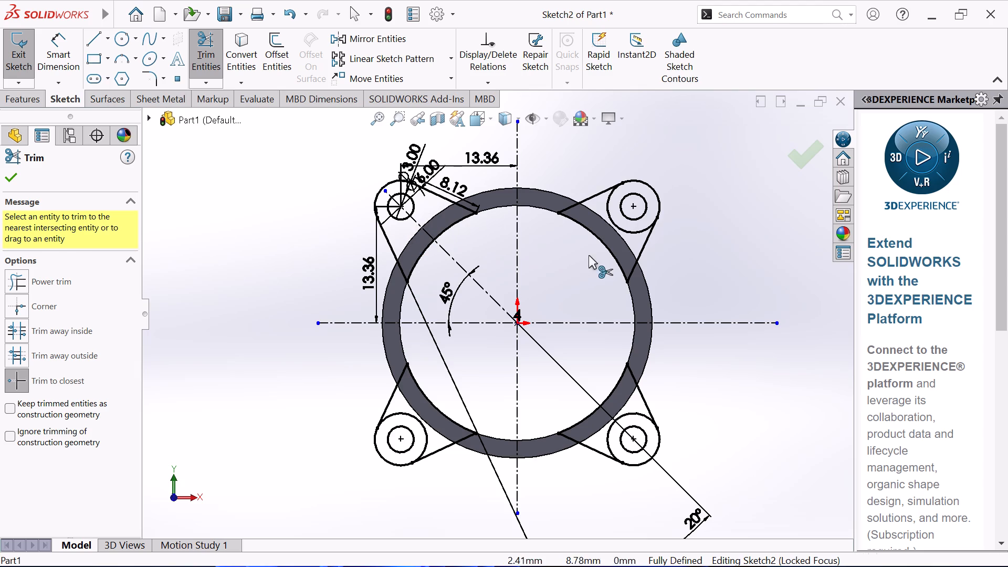
left_click(623, 222)
left_click(621, 228)
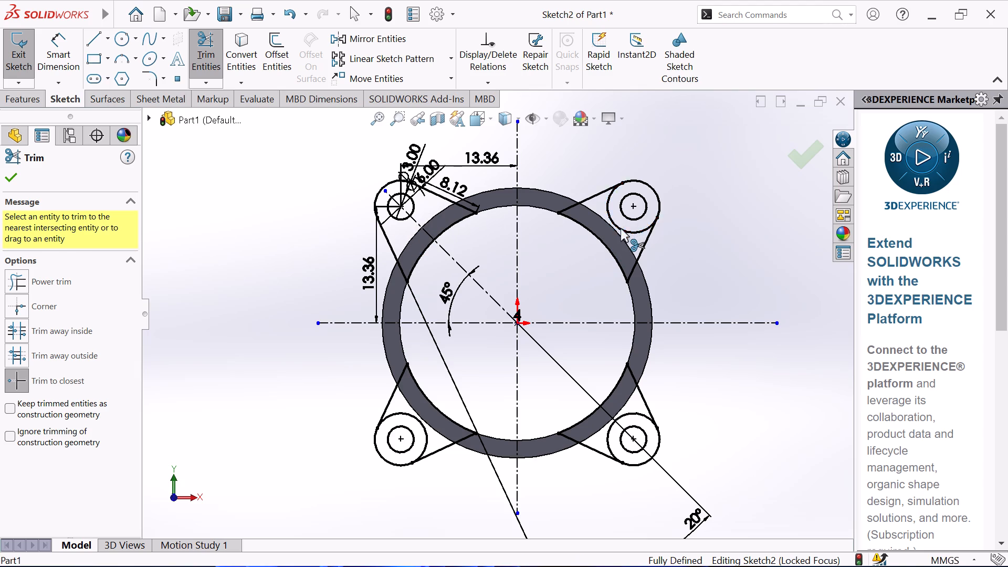
left_click(629, 418)
left_click(629, 417)
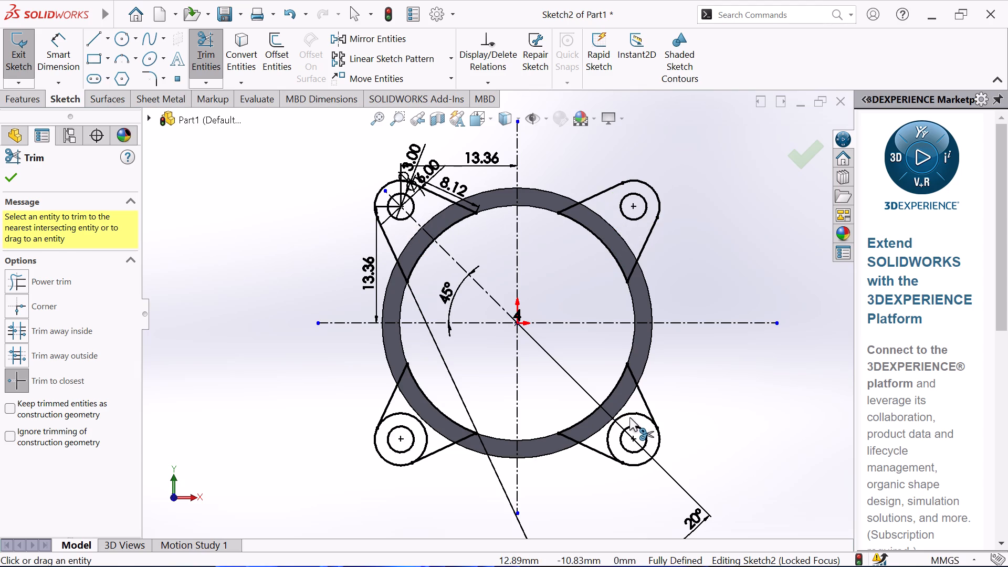
left_click(629, 414)
left_click(425, 430)
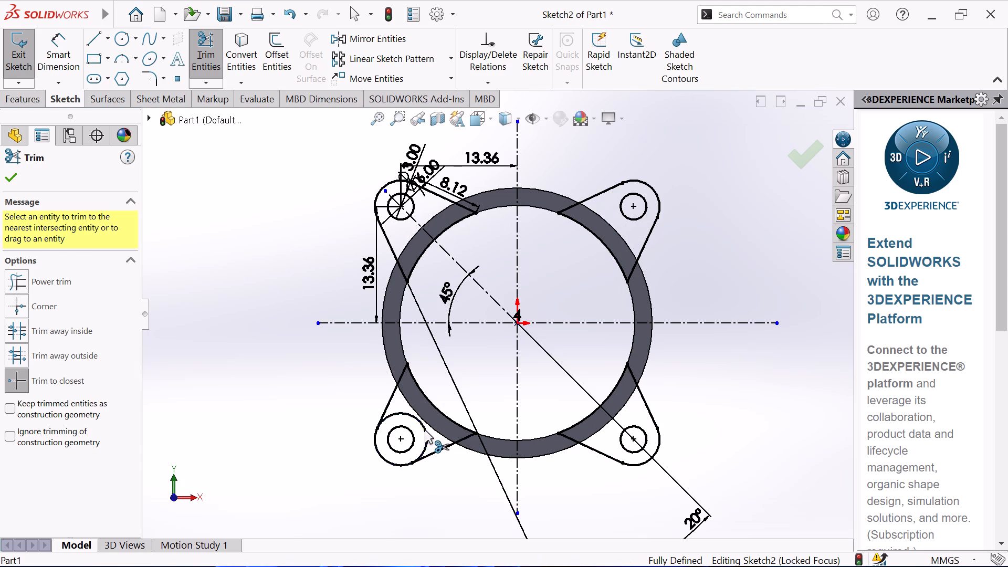
right_click(325, 392)
left_click(364, 398)
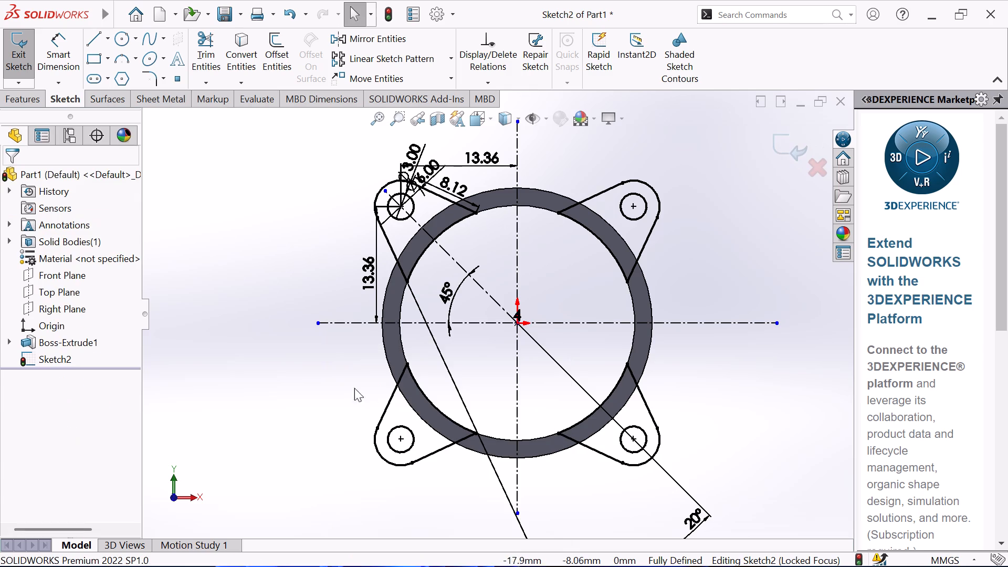
Extrude the four-lug sketch as a Blind boss 5 mm deep, with the direction reversed along the cylinder and the result merged.
left_click(5, 99)
left_click(45, 60)
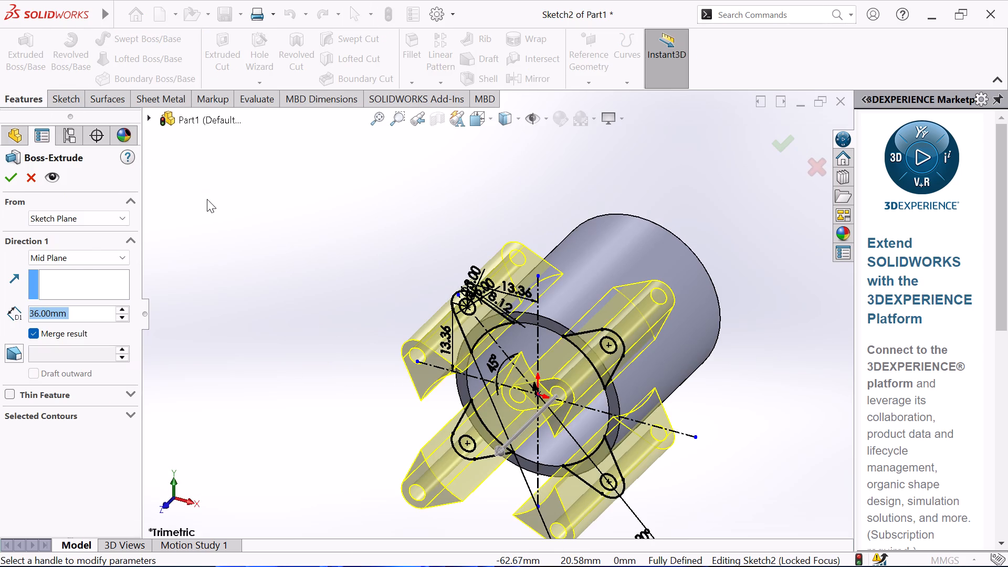
left_click(86, 261)
left_click(86, 272)
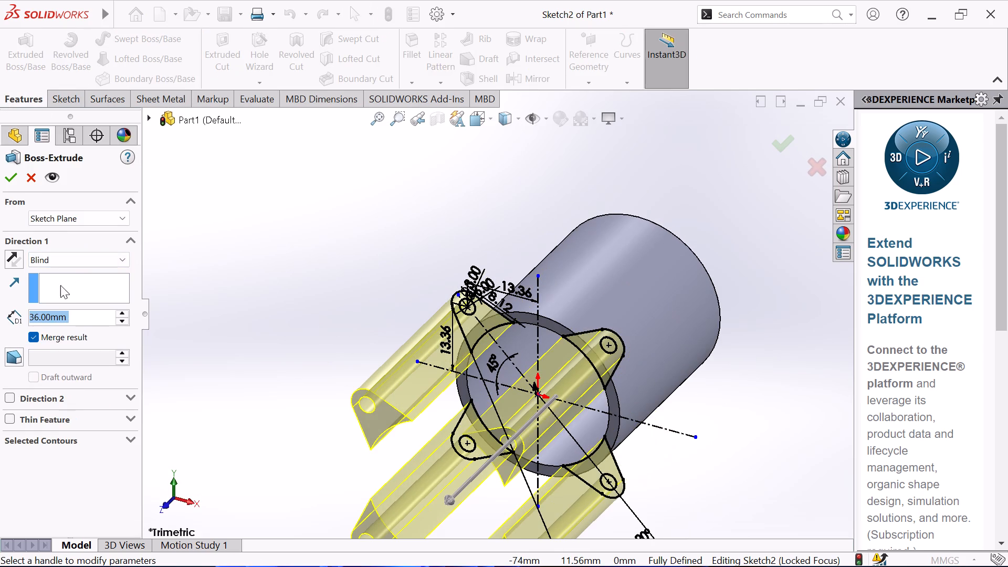
left_click(12, 249)
left_click(12, 256)
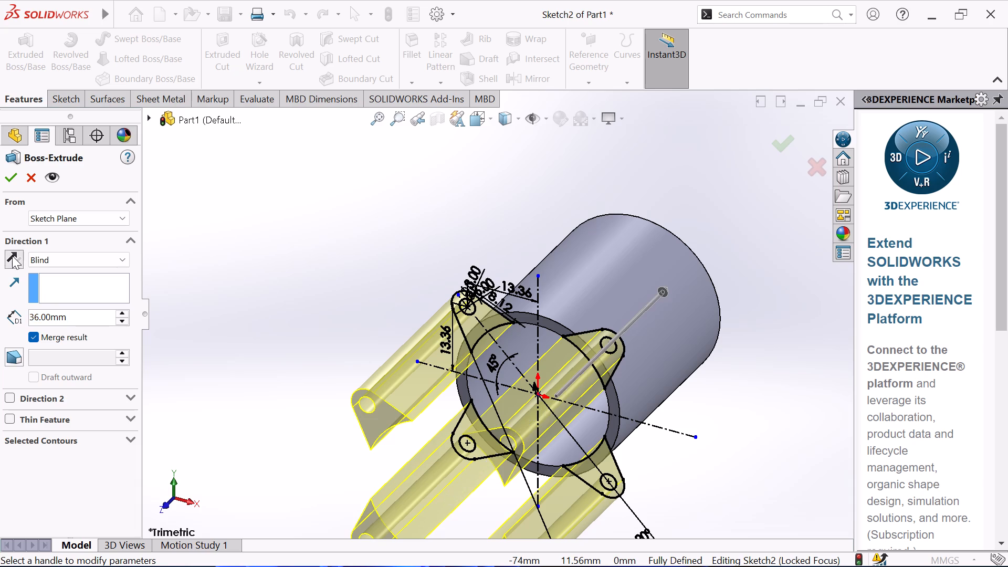
left_click(122, 320)
left_click(122, 320)
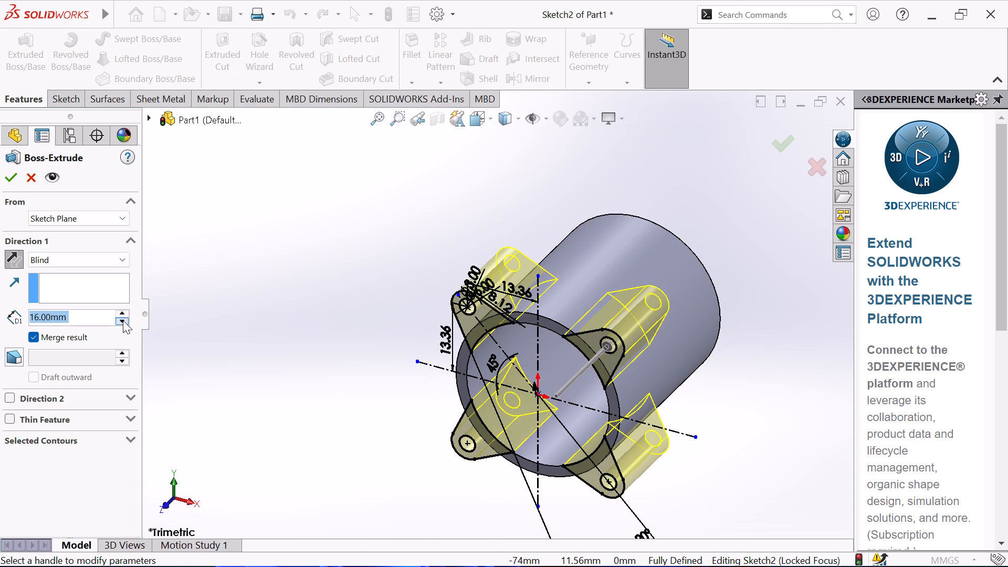
left_click(123, 320)
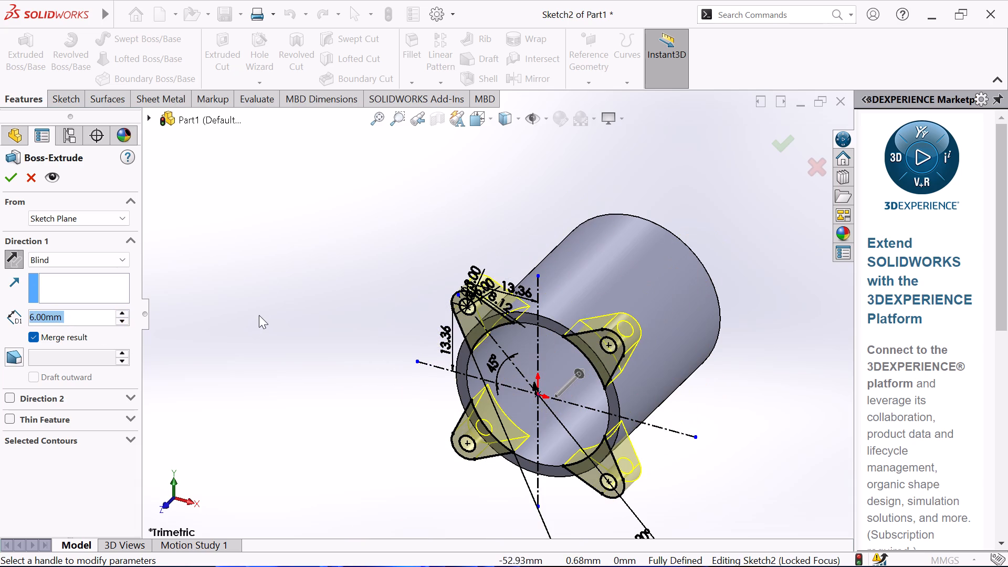
middle_click_drag(259, 315, 201, 376)
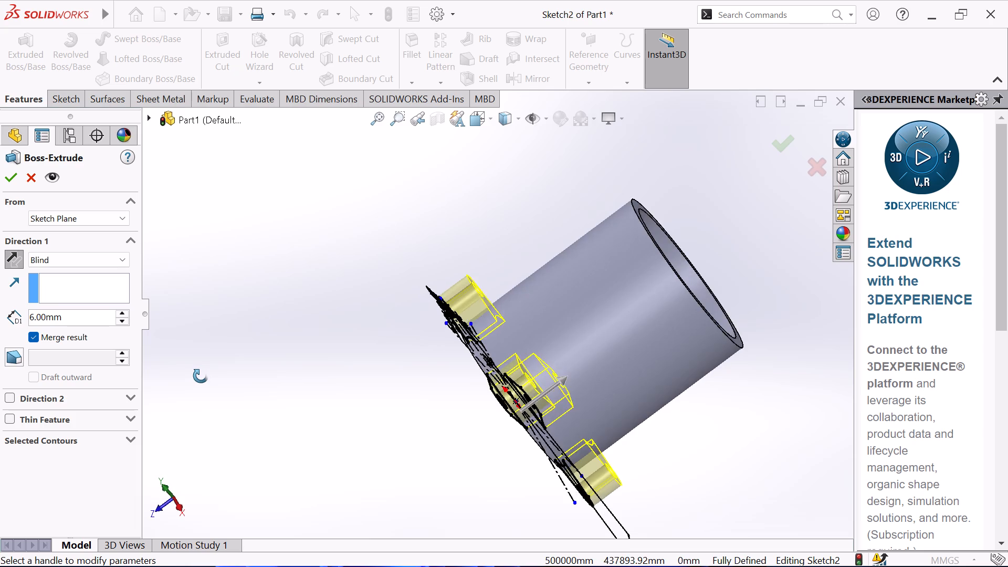
middle_click_drag(201, 376, 200, 350)
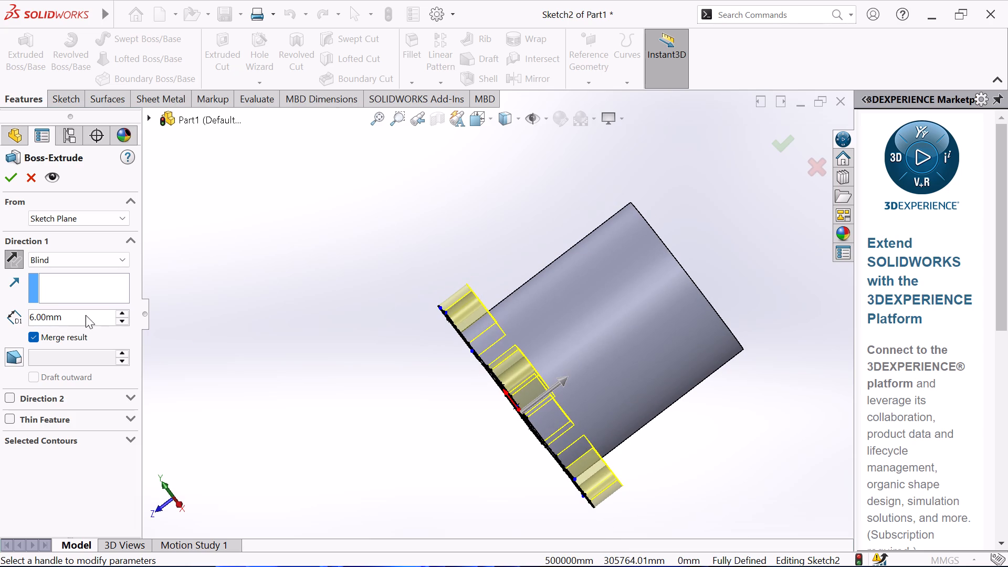
double_click(86, 315)
key("5")
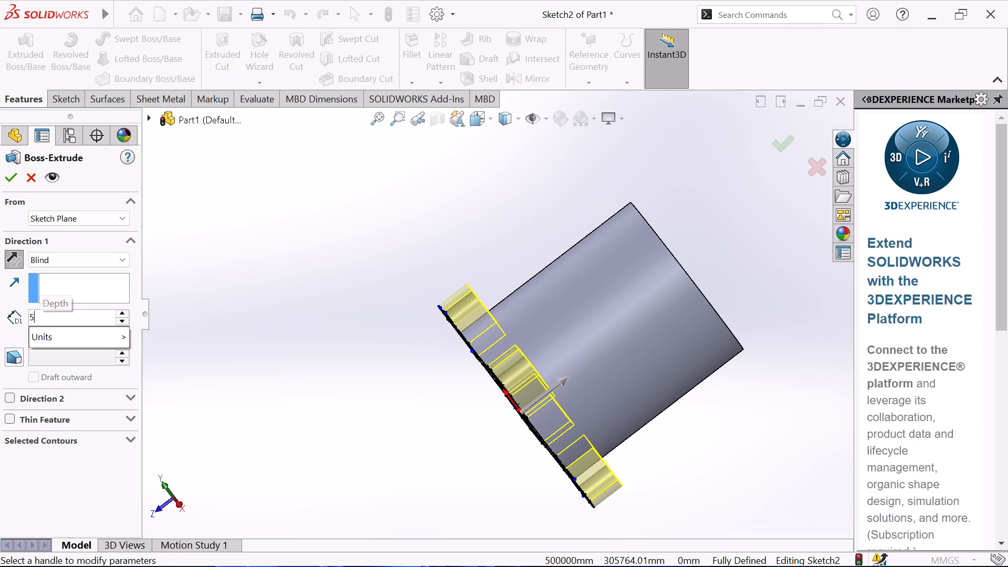
key("Return")
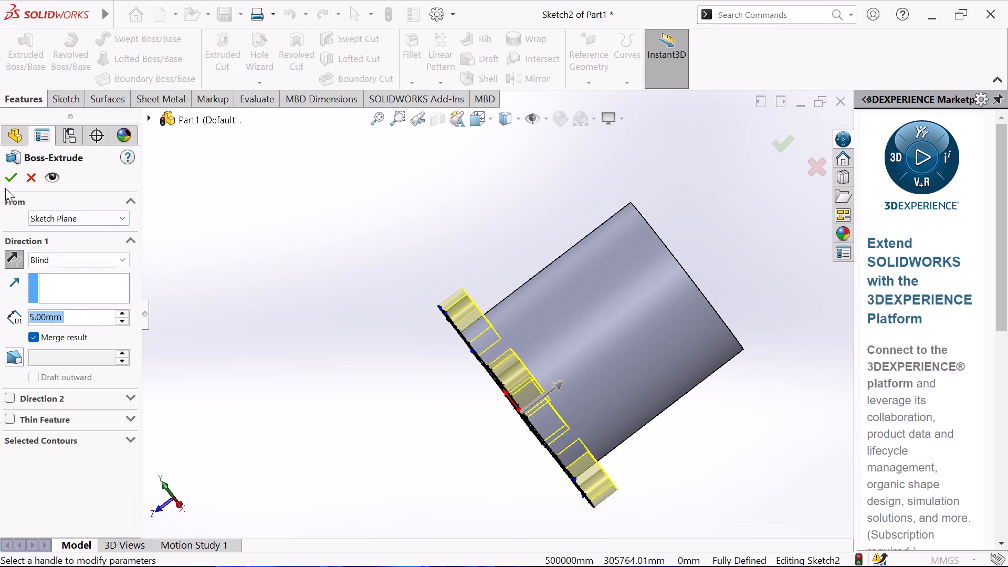
left_click(5, 182)
left_click(285, 267)
Sketch on the cylinder's plain end face opposite the lugs, convert its 31 mm outer edge into a sketch circle, and exit the sketch.
middle_click_drag(299, 273, 346, 223)
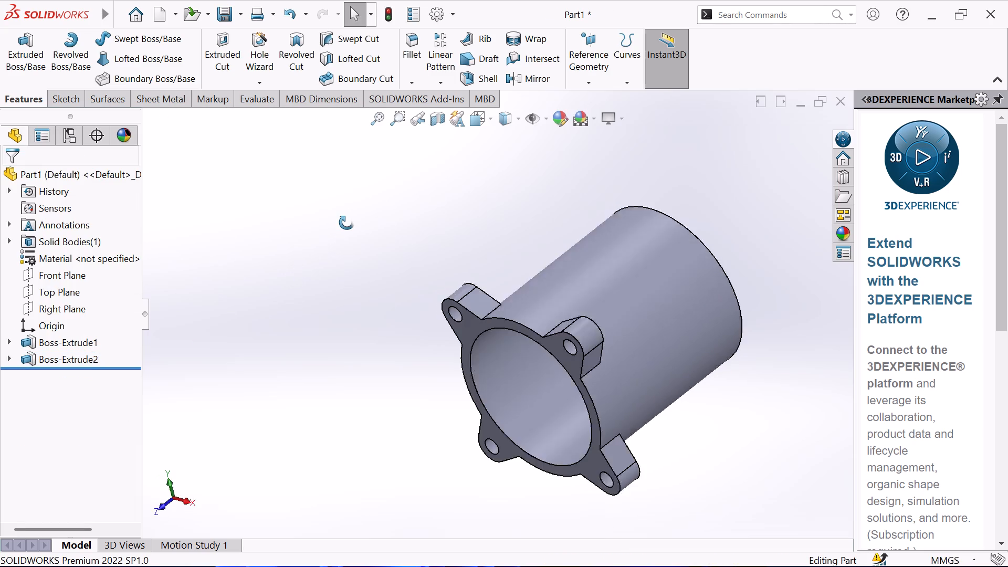
middle_click_drag(346, 223, 399, 182)
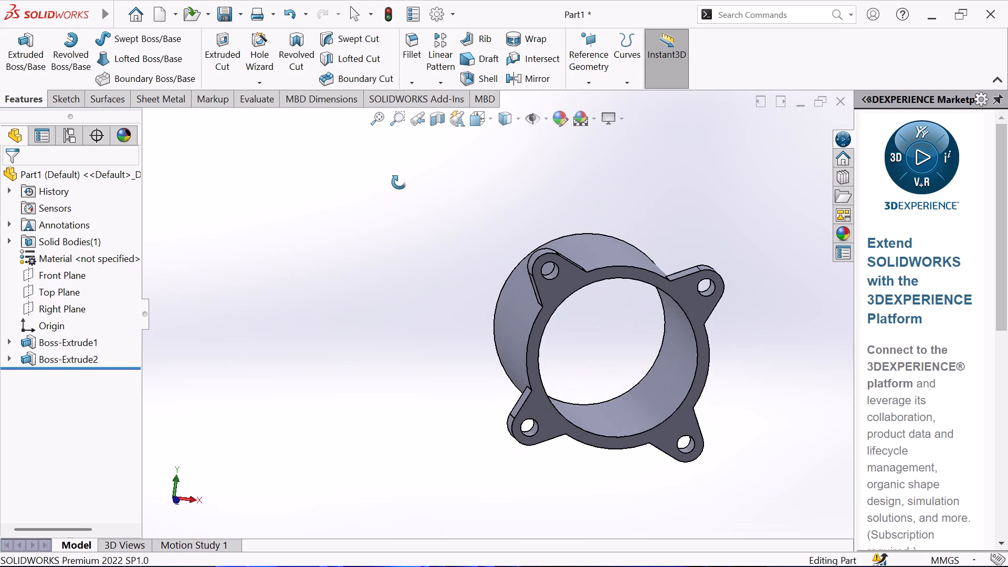
middle_click_drag(399, 182, 436, 218)
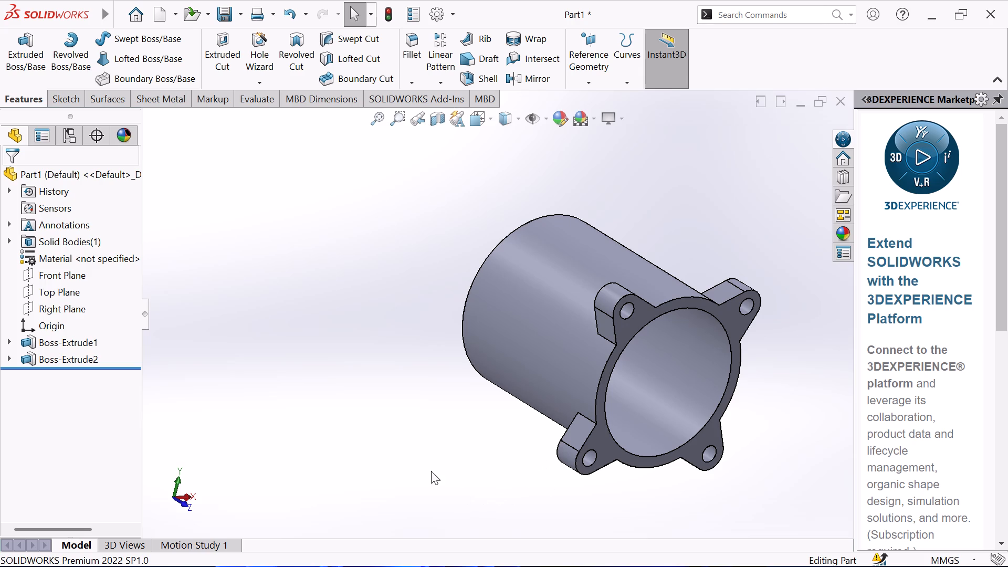
middle_click_drag(428, 465, 544, 453)
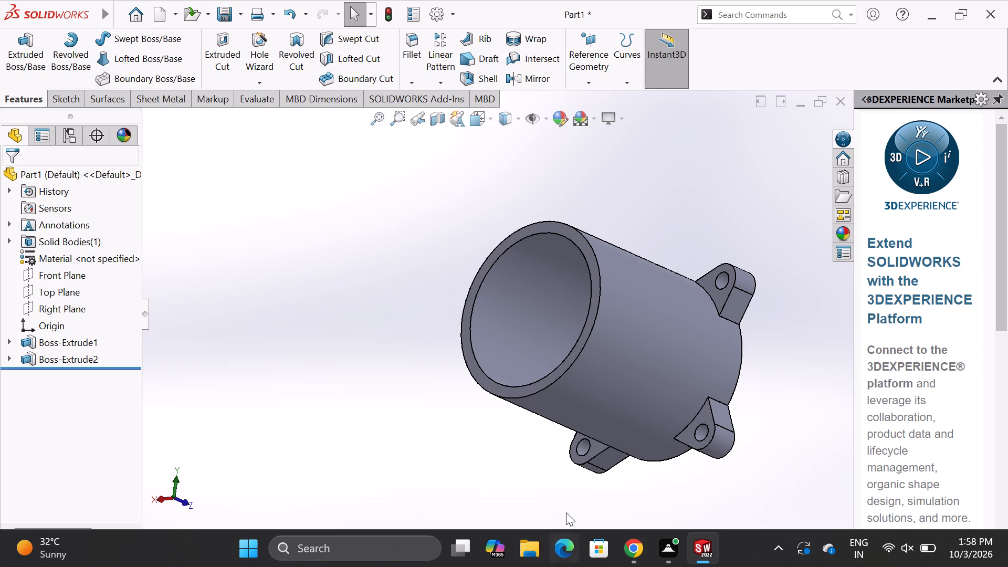
left_click(519, 395)
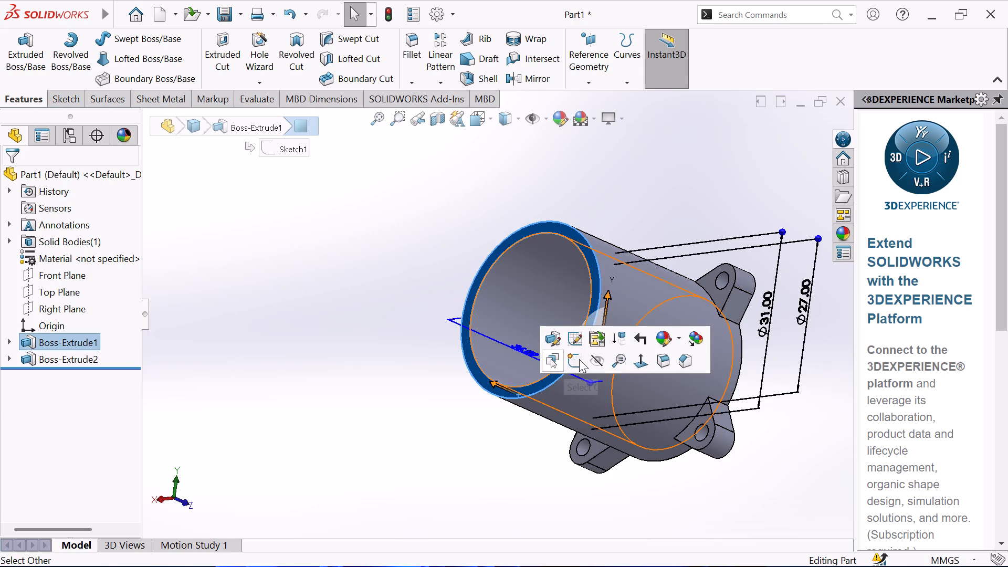
left_click(581, 358)
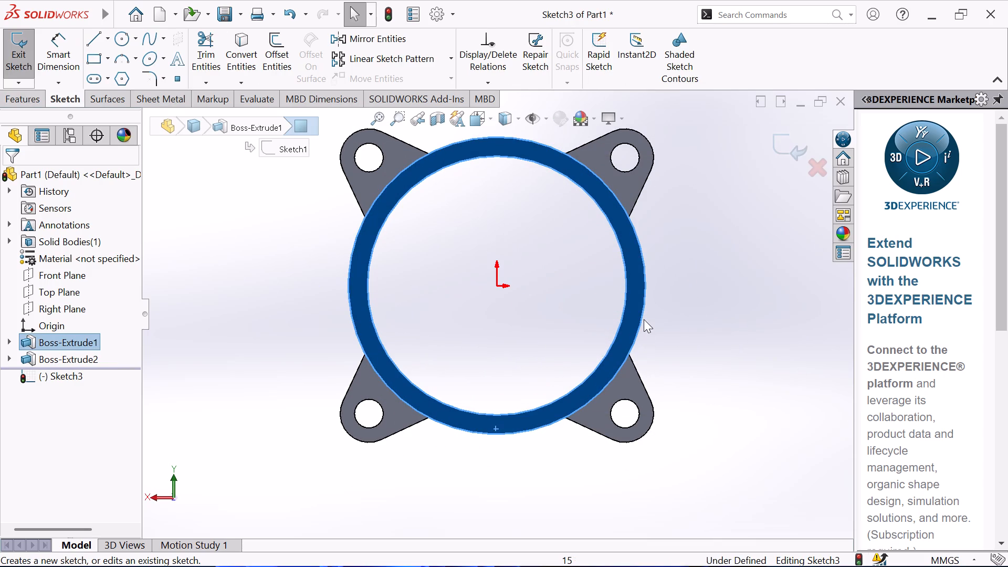
left_click(697, 306)
left_click(646, 277)
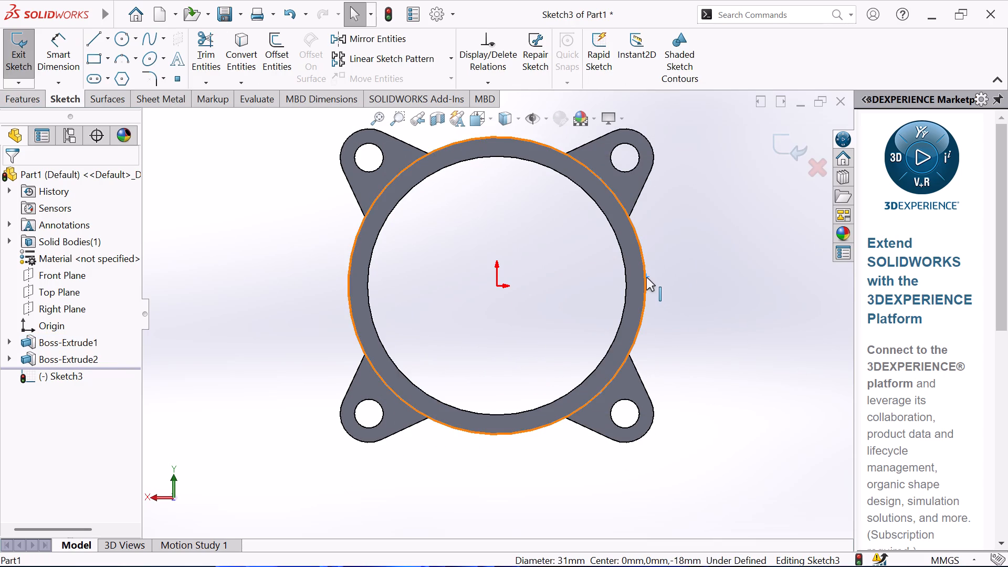
left_click(248, 56)
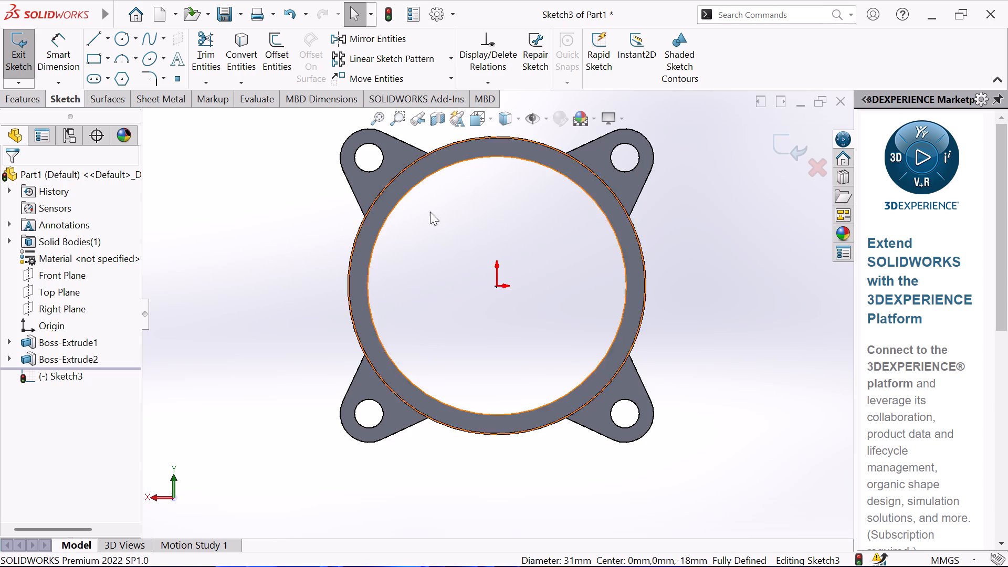
left_click(17, 48)
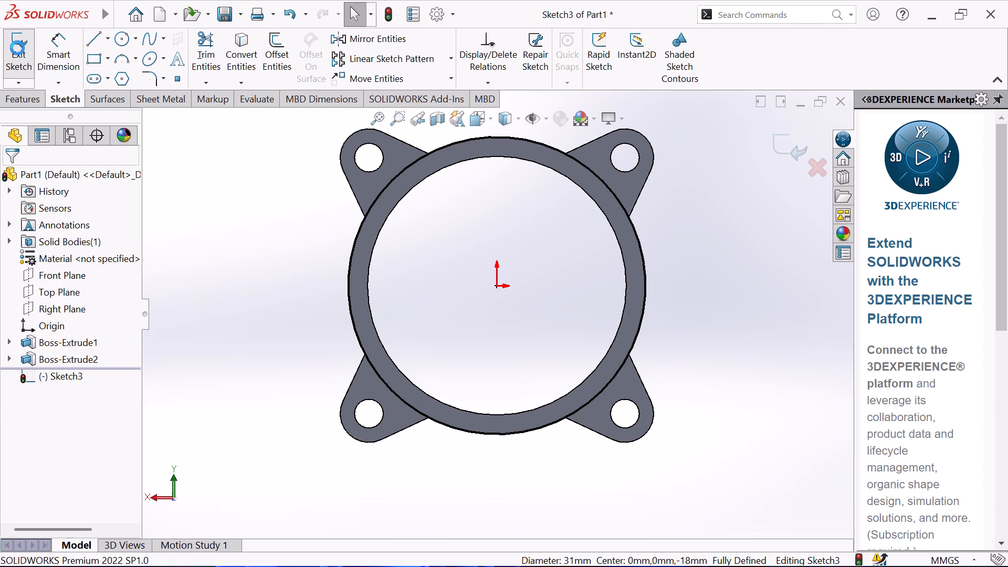
Create a reference plane offset 48 mm from the Front Plane, flipped toward the cylinder's plain end.
left_click(9, 98)
left_click(583, 44)
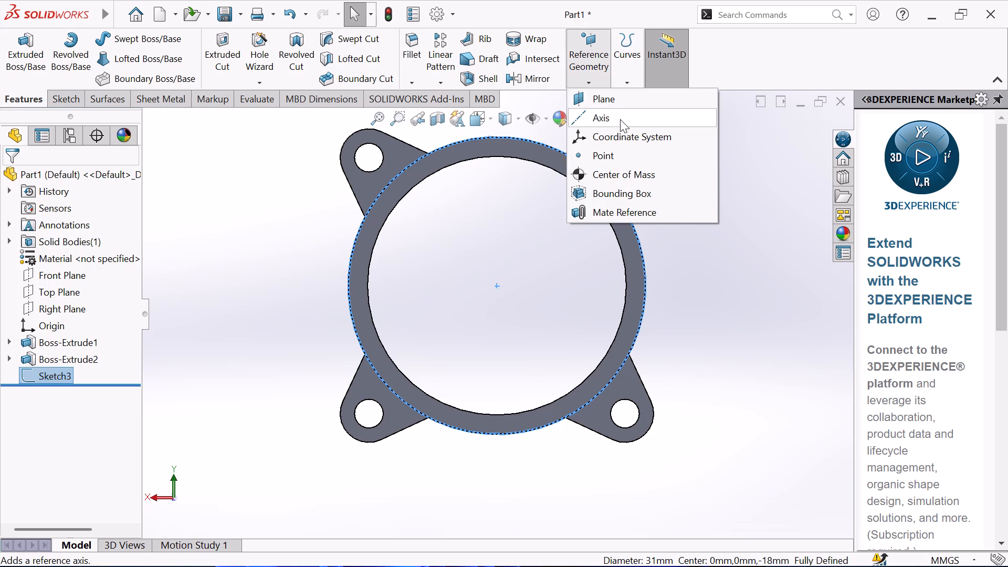
left_click(620, 97)
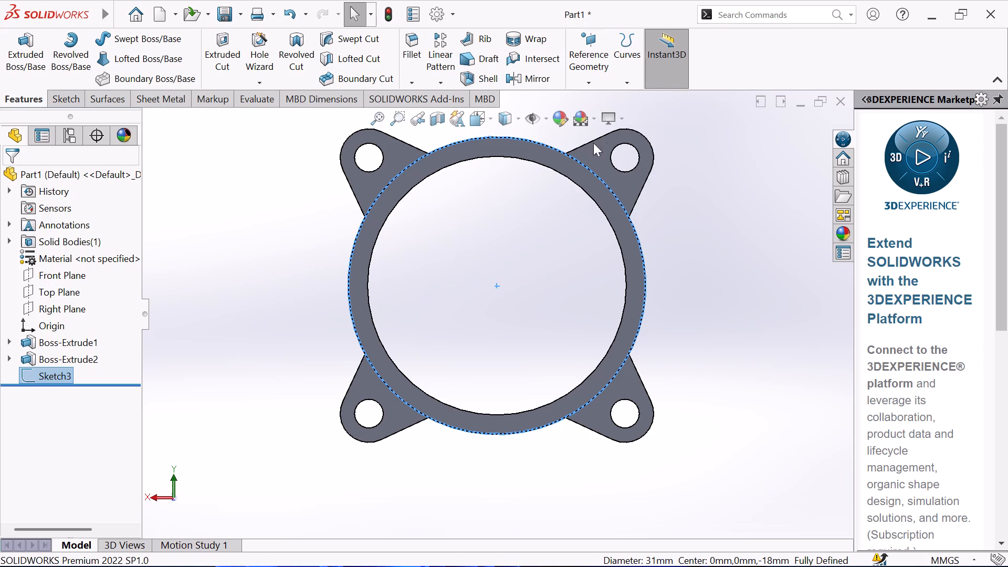
left_click(581, 43)
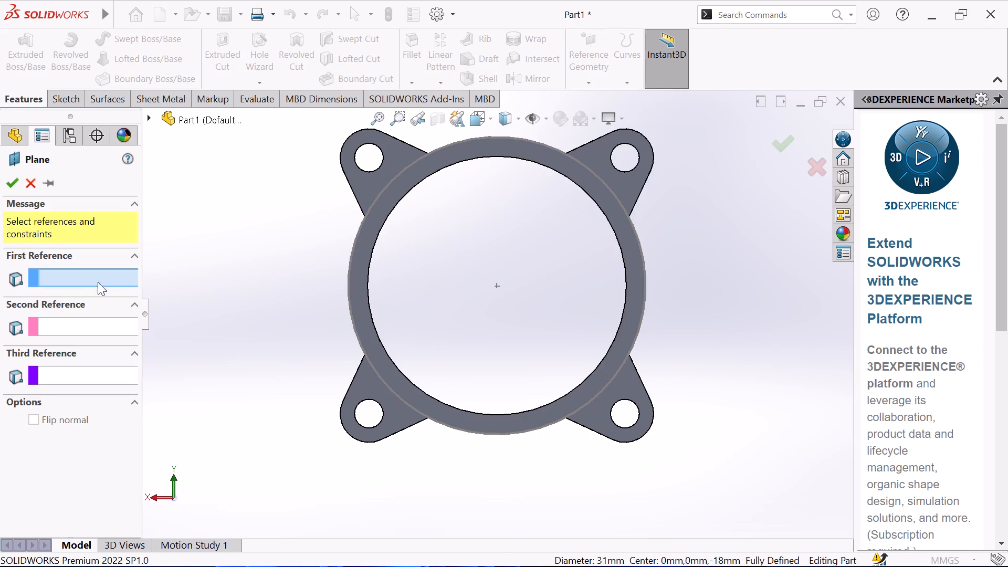
left_click(89, 282)
left_click(89, 280)
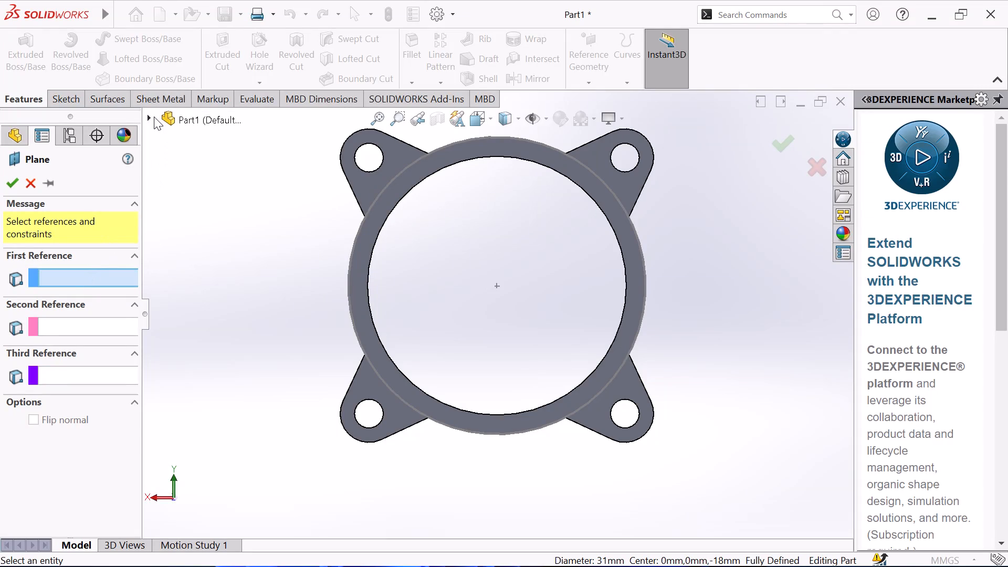
left_click(154, 117)
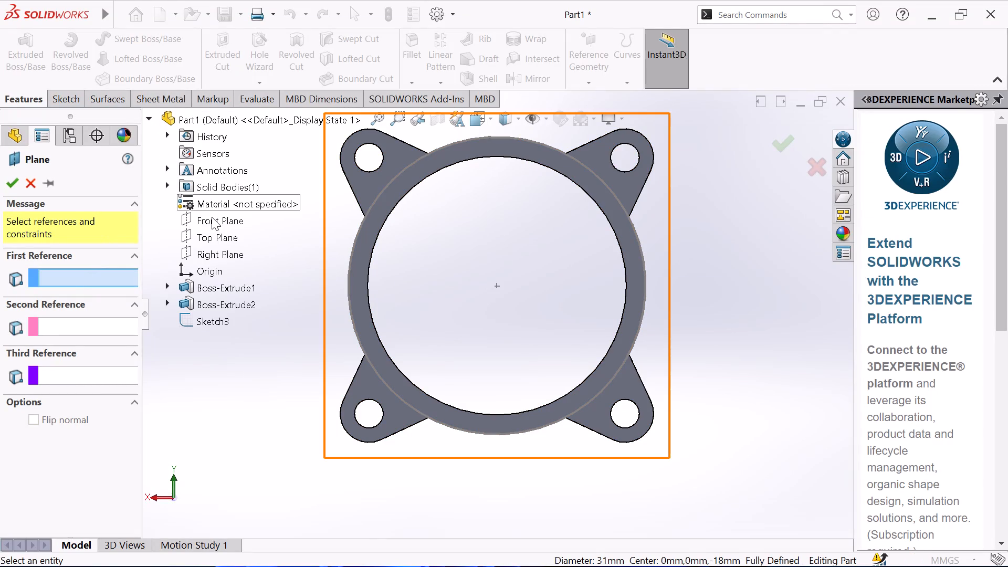
left_click(212, 217)
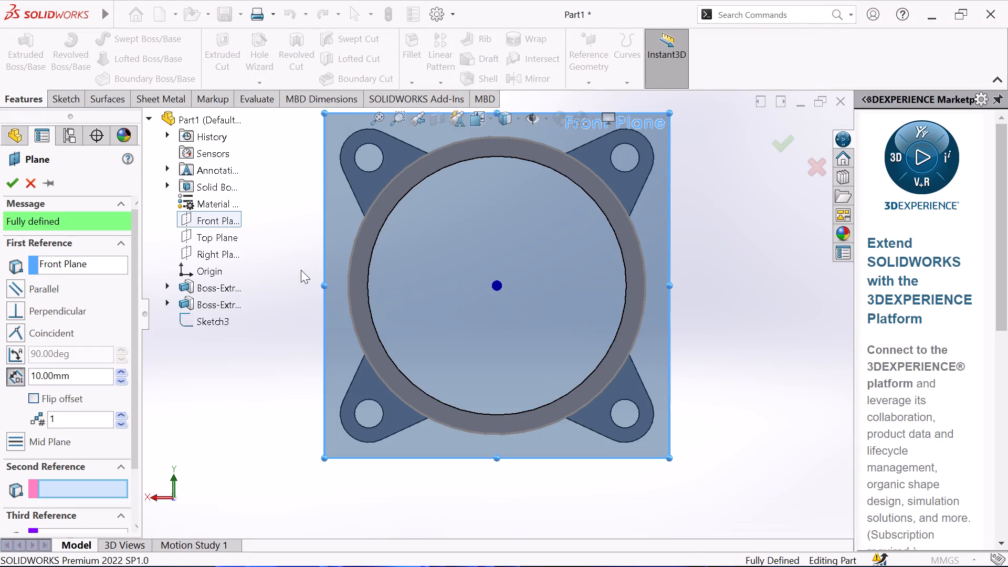
scroll(304, 272, "up", 3)
middle_click_drag(304, 272, 207, 294)
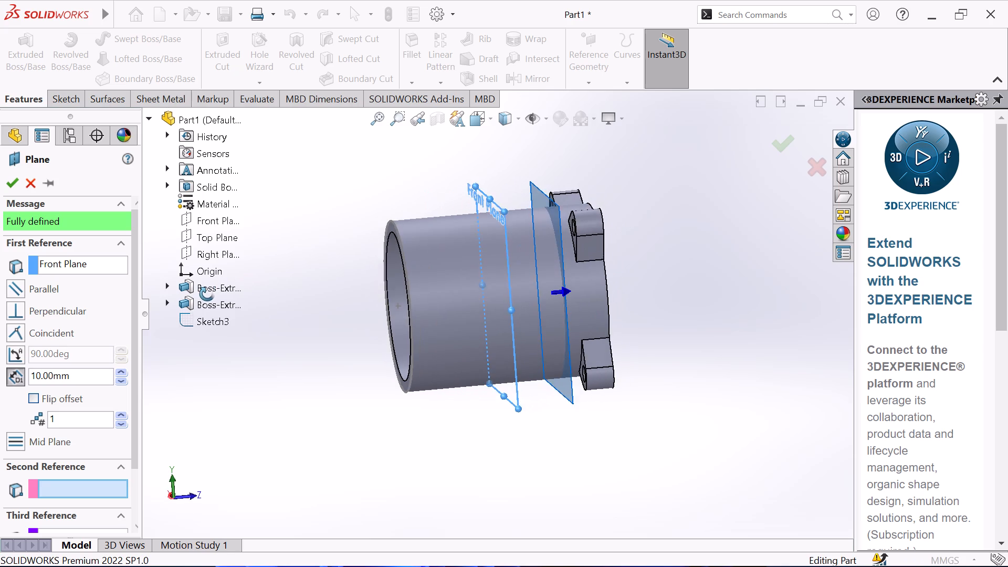
middle_click_drag(207, 294, 204, 303)
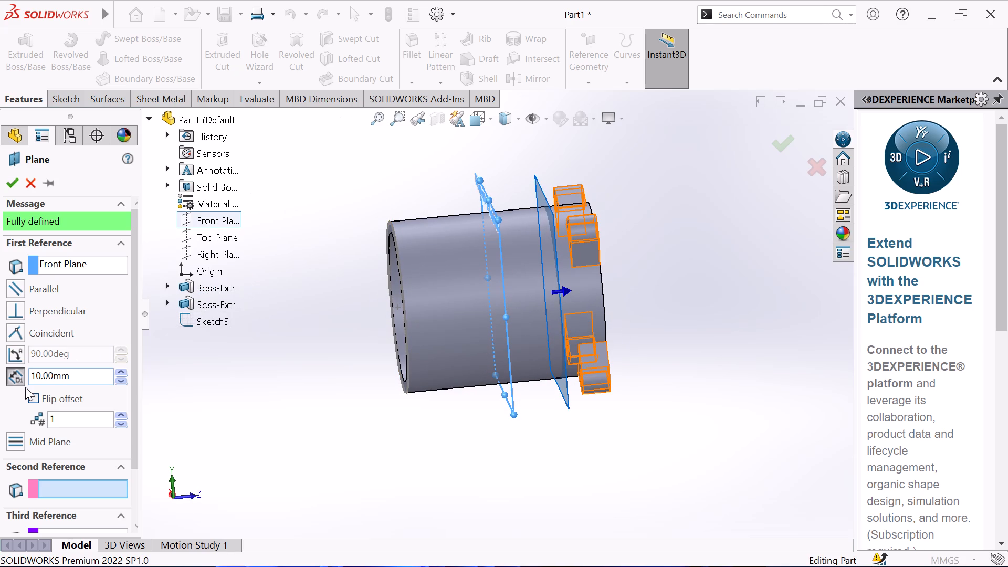
left_click(36, 398)
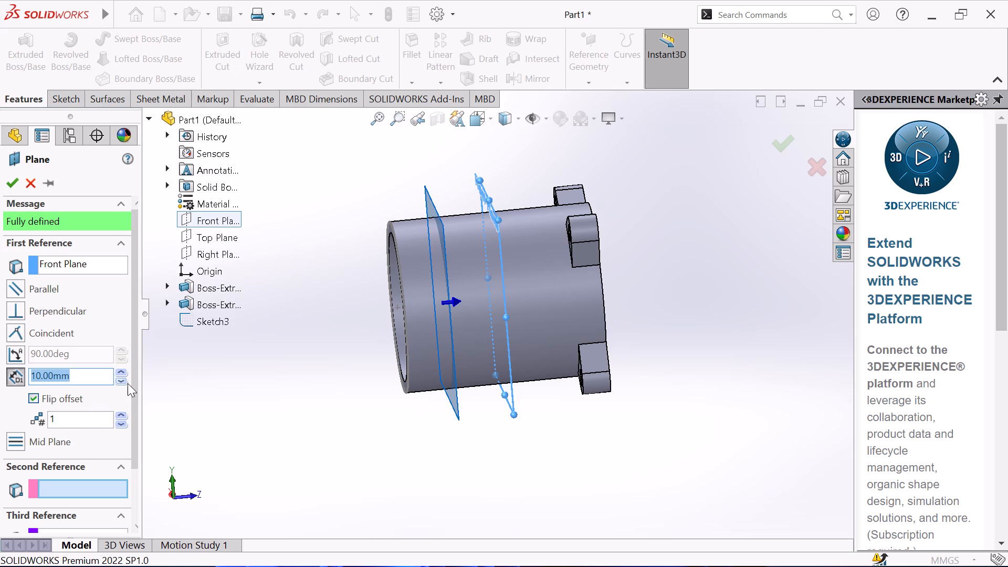
type("48")
key("Return")
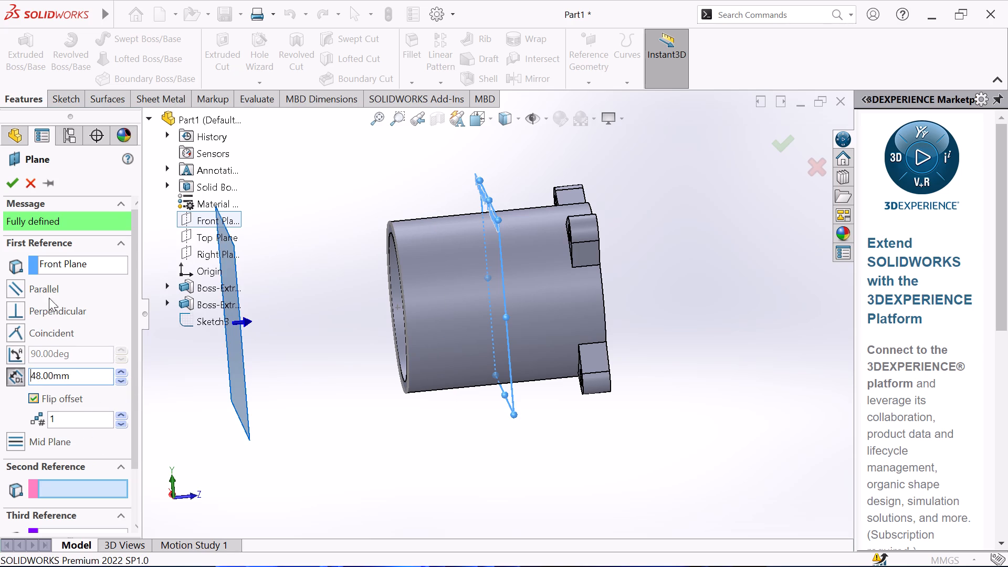
left_click(13, 187)
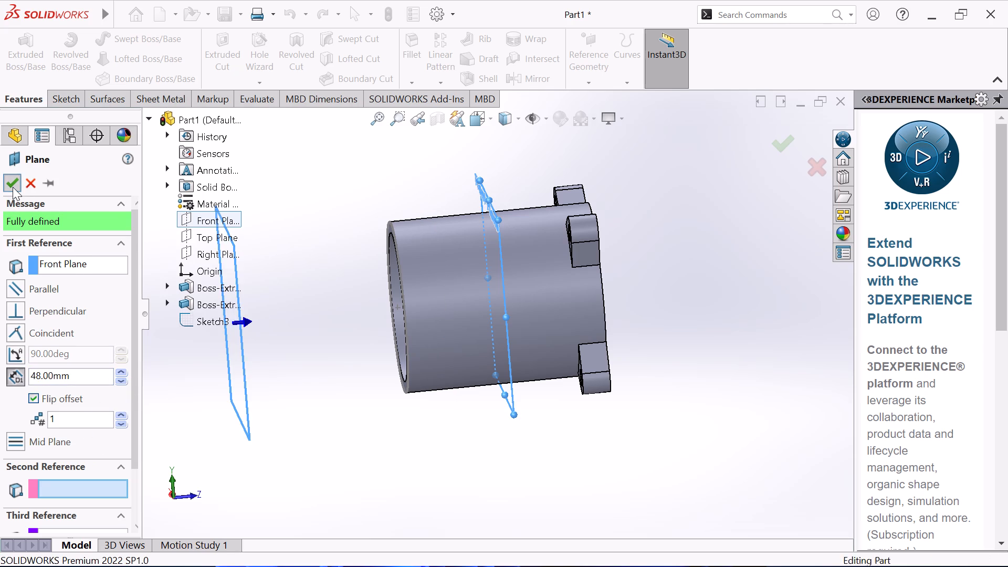
Sketch a circle of about 7.26 mm radius on the offset plane, centred on the origin.
left_click(62, 104)
left_click(11, 57)
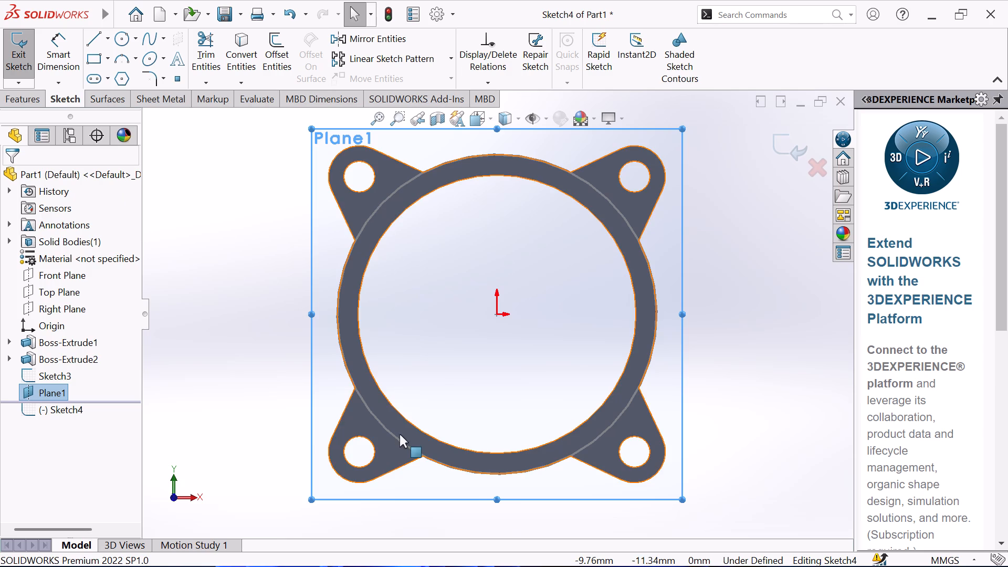
left_click(123, 35)
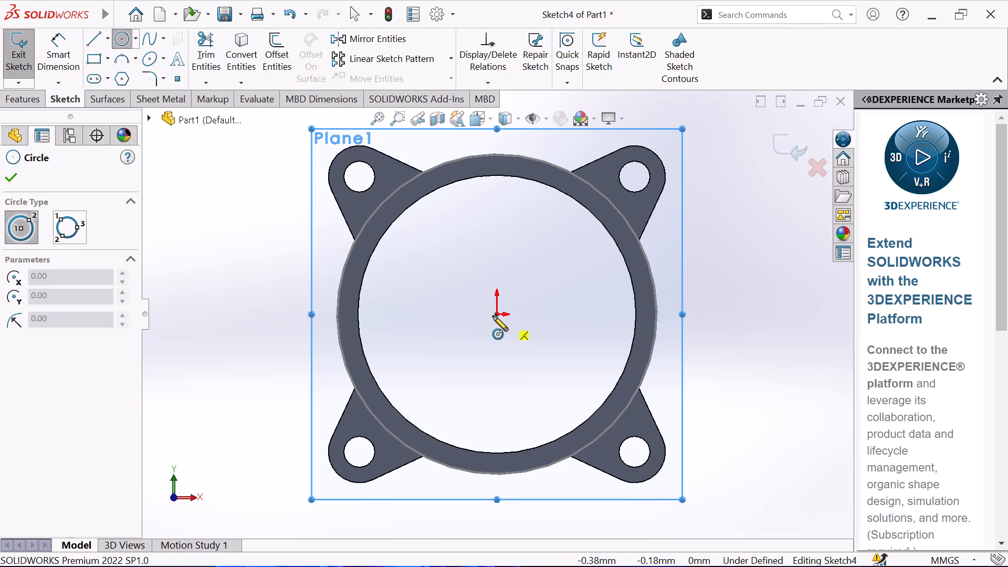
left_click(498, 316)
left_click(497, 239)
right_click(270, 239)
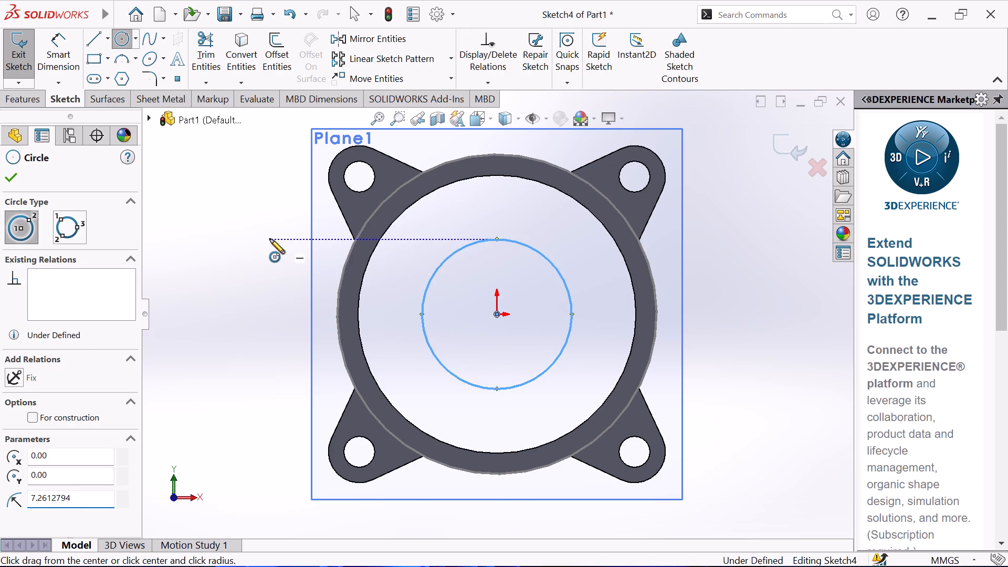
left_click(294, 250)
Dimension the circle's diameter to 18 mm and exit the sketch.
left_click(69, 47)
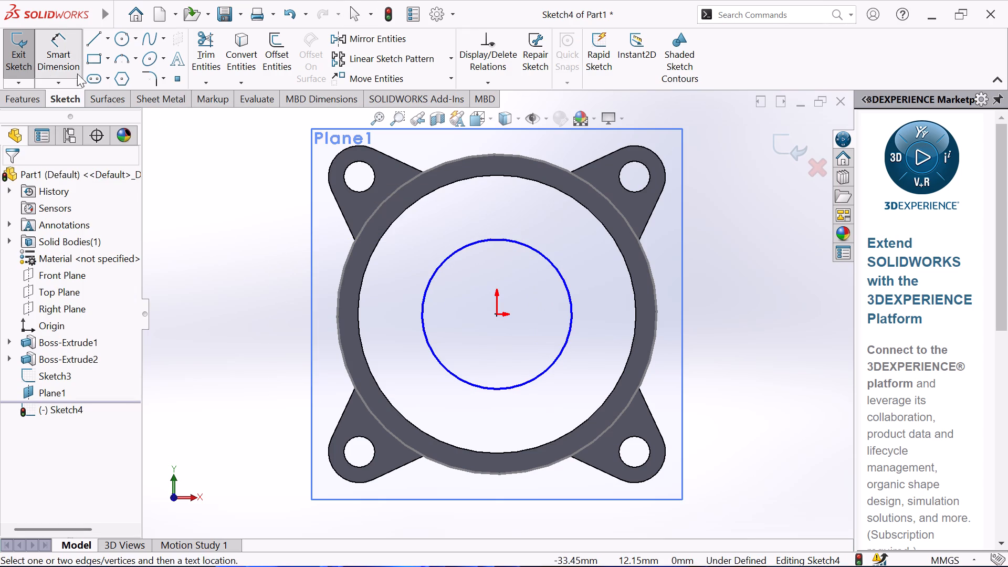
left_click(467, 246)
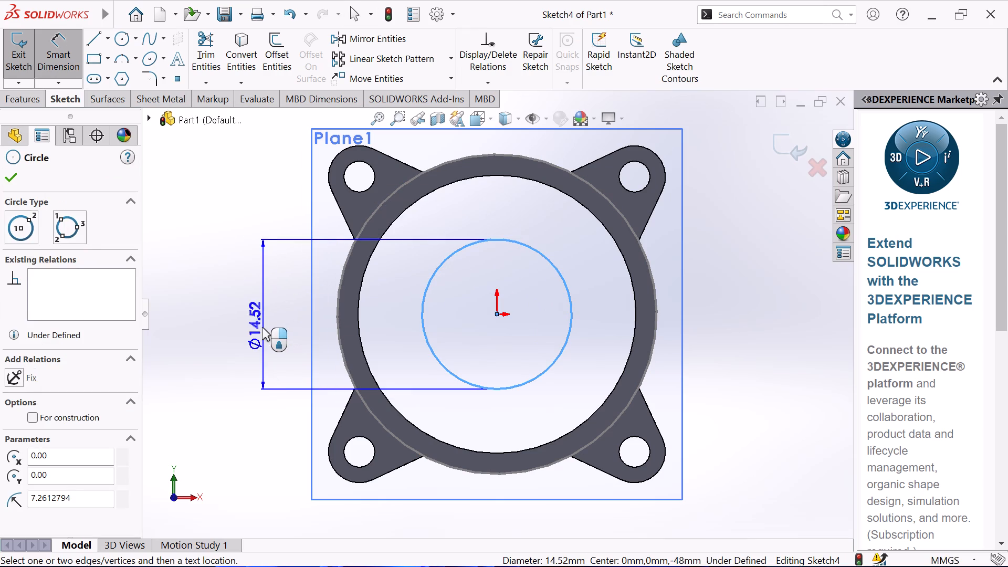
left_click(262, 327)
type("18")
key("Return")
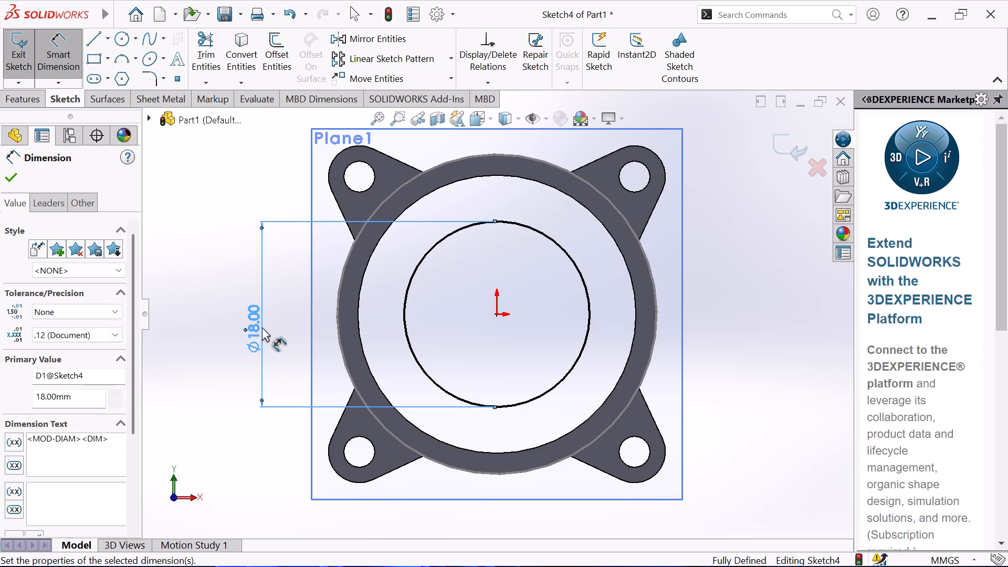
right_click(223, 323)
left_click(255, 376)
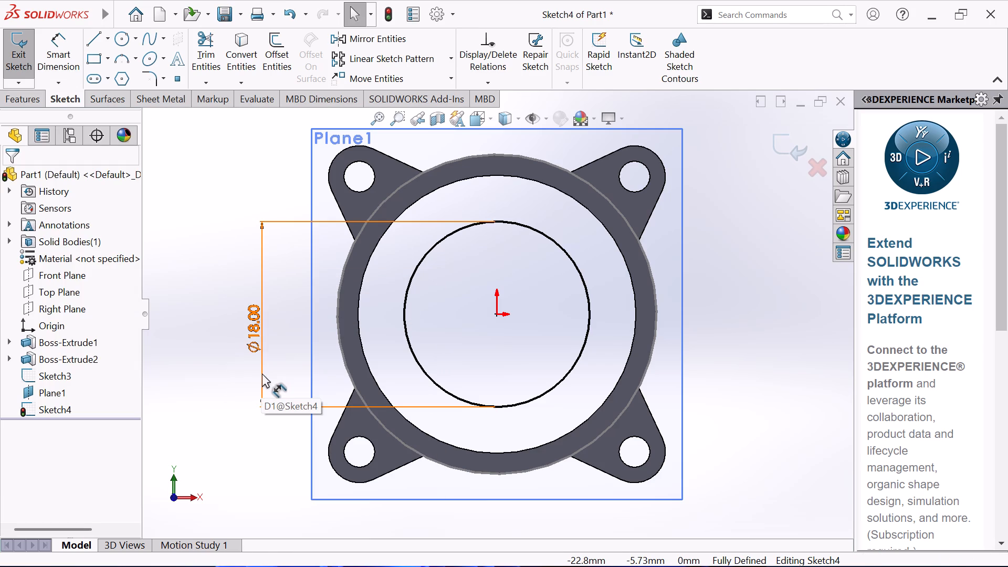
scroll(264, 373, "up", 1)
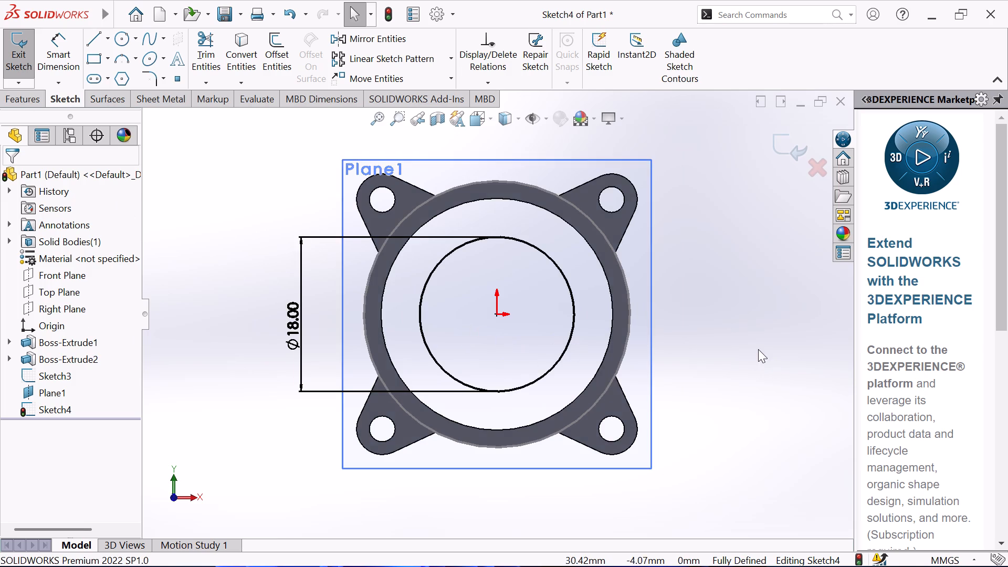
middle_click_drag(758, 347, 691, 332)
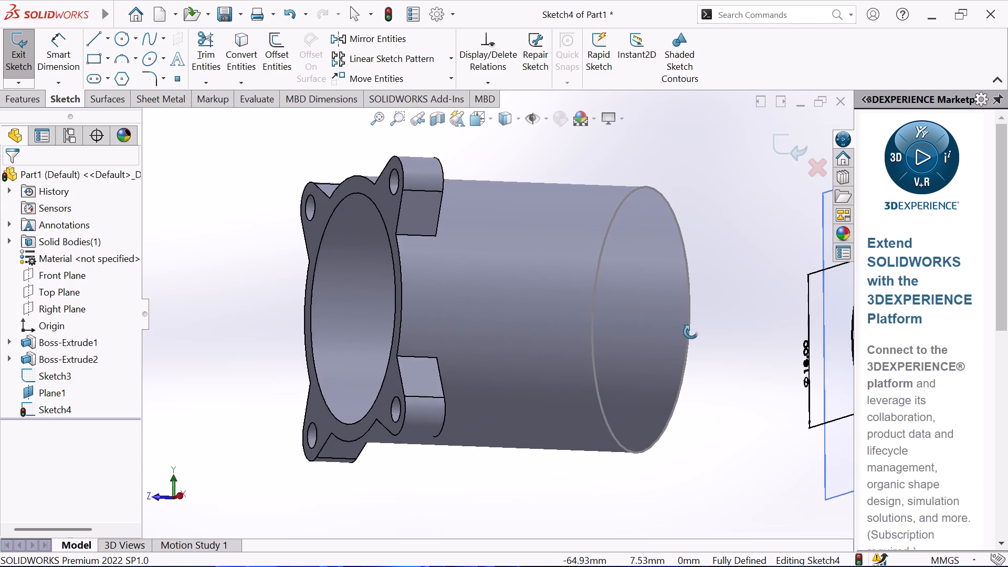
middle_click_drag(691, 332, 847, 351)
scroll(440, 332, "up", 2)
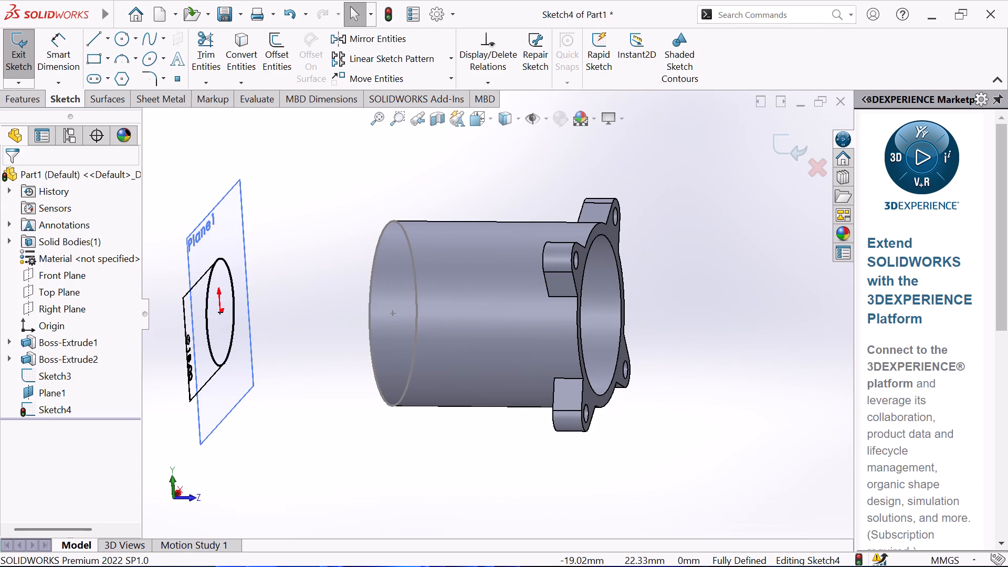
left_click(26, 57)
Loft a merged solid between the 18 mm circle and the cylinder's 31 mm end circle, aligning the profile connectors to remove the twist.
left_click(20, 96)
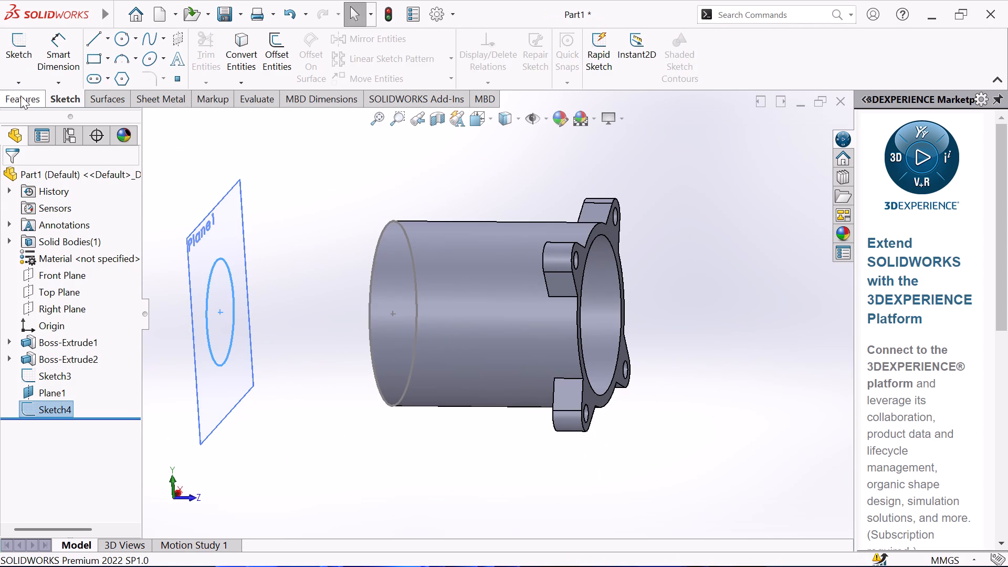
left_click(123, 57)
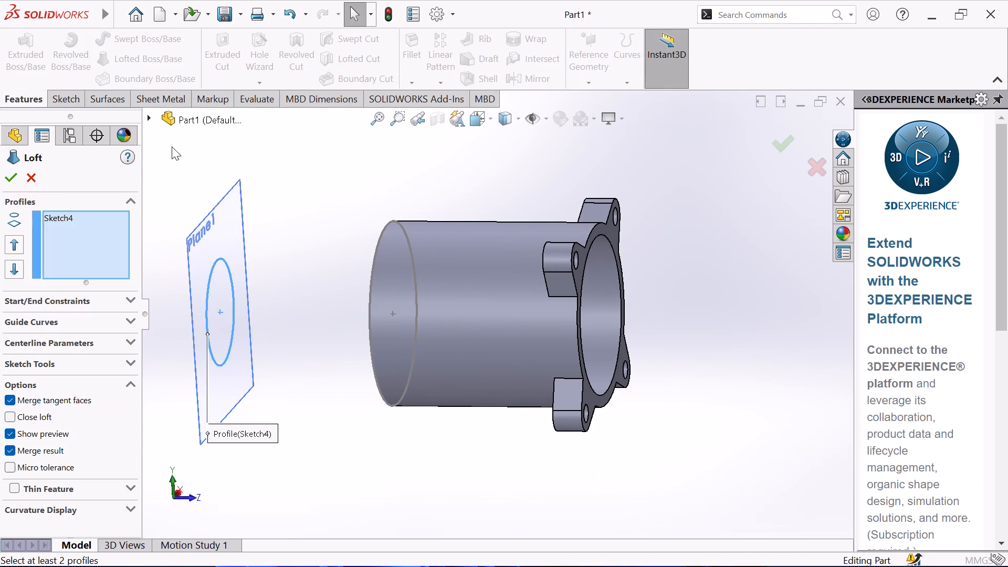
middle_click_drag(332, 209, 361, 209)
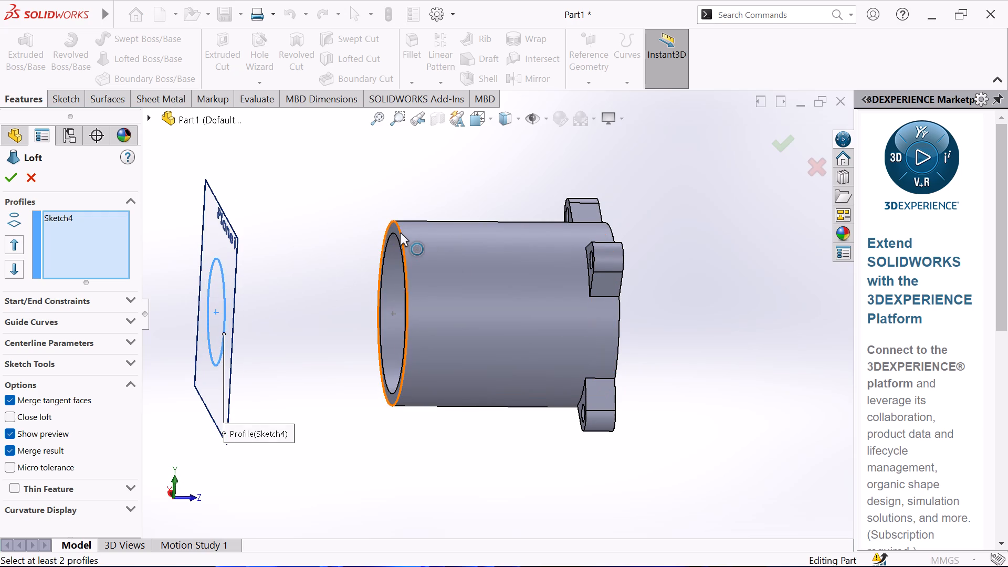
left_click(401, 231)
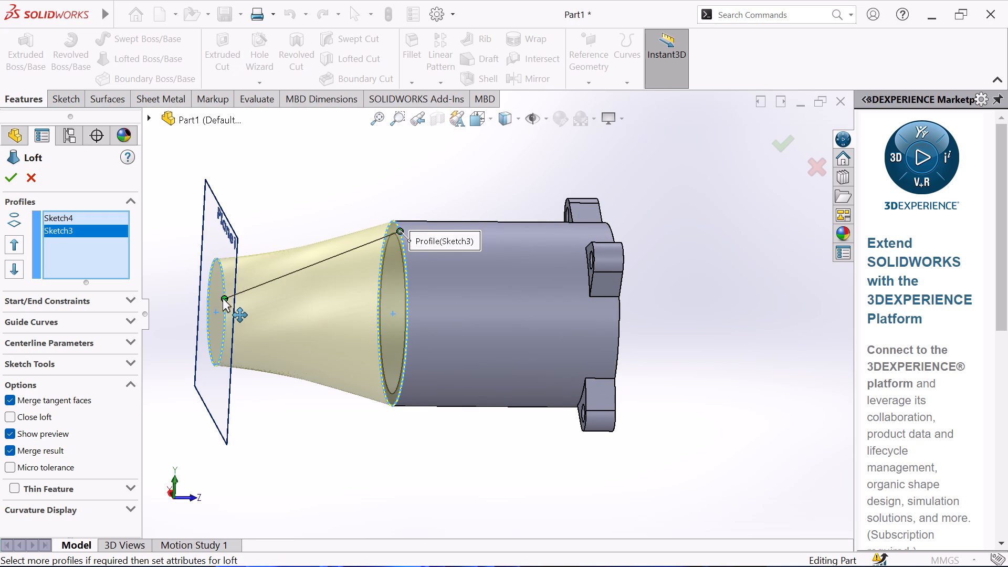
left_click_drag(223, 298, 223, 259)
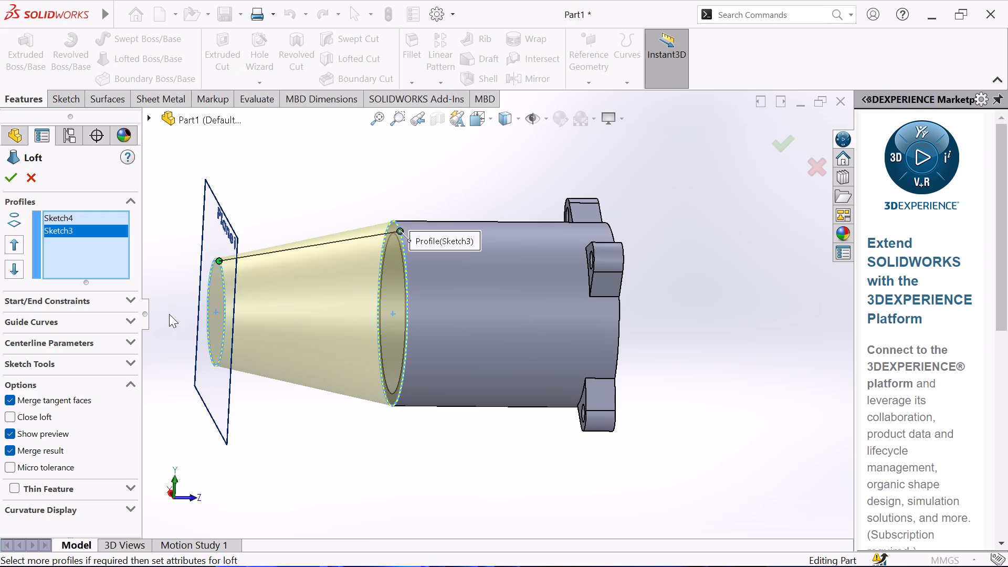
left_click(14, 181)
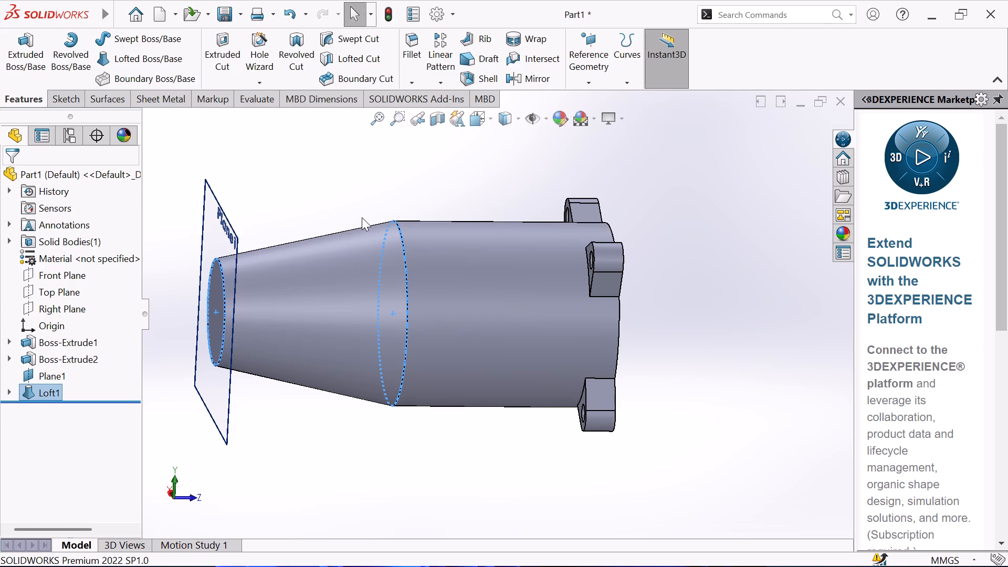
Sketch on the loft's flat face inside the hollow cylinder and convert that face's circular edge into a sketch circle.
middle_click_drag(395, 195, 413, 175)
middle_click_drag(374, 198, 363, 192)
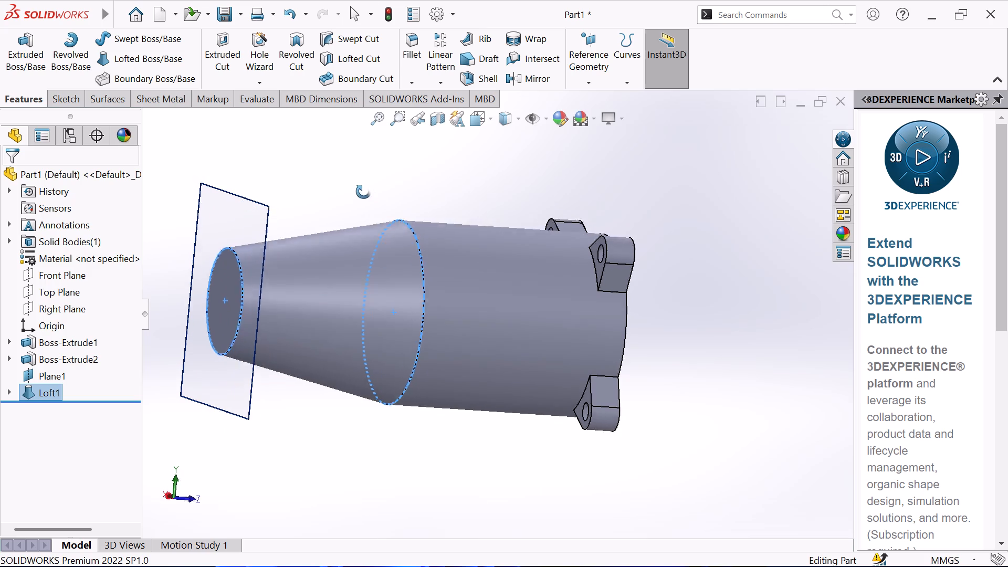
middle_click_drag(363, 192, 246, 169)
left_click(408, 330)
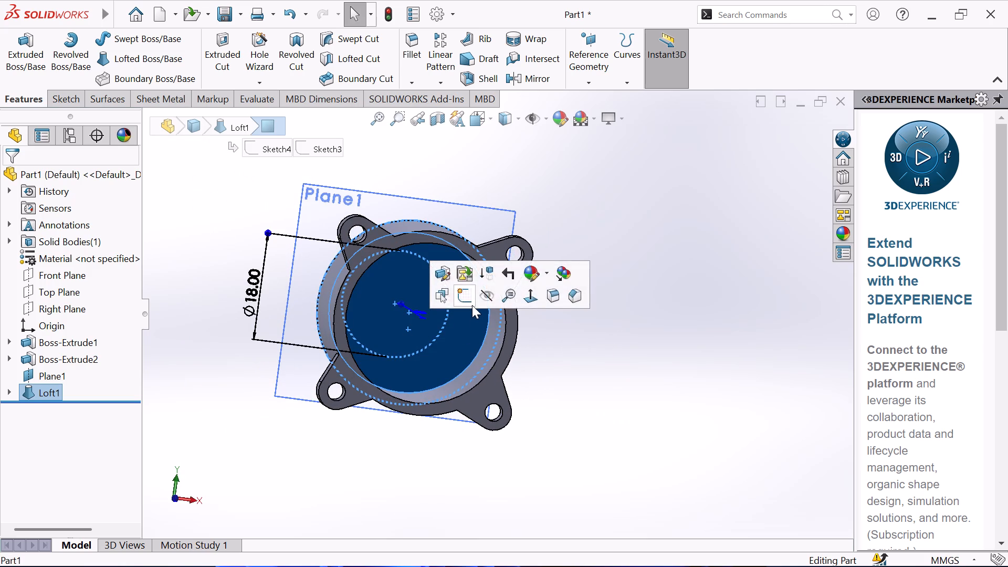
left_click(472, 304)
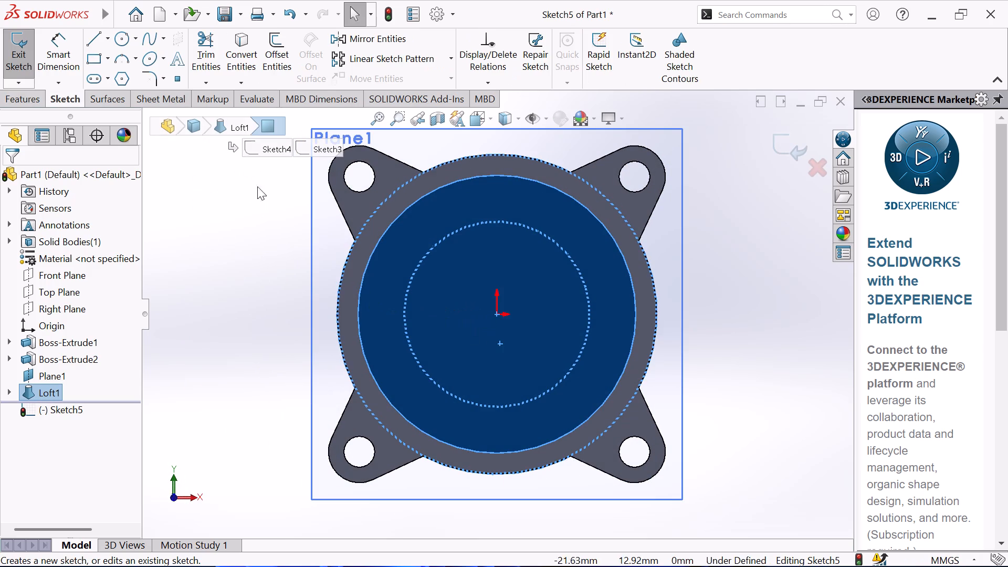
left_click(198, 253)
left_click(453, 323)
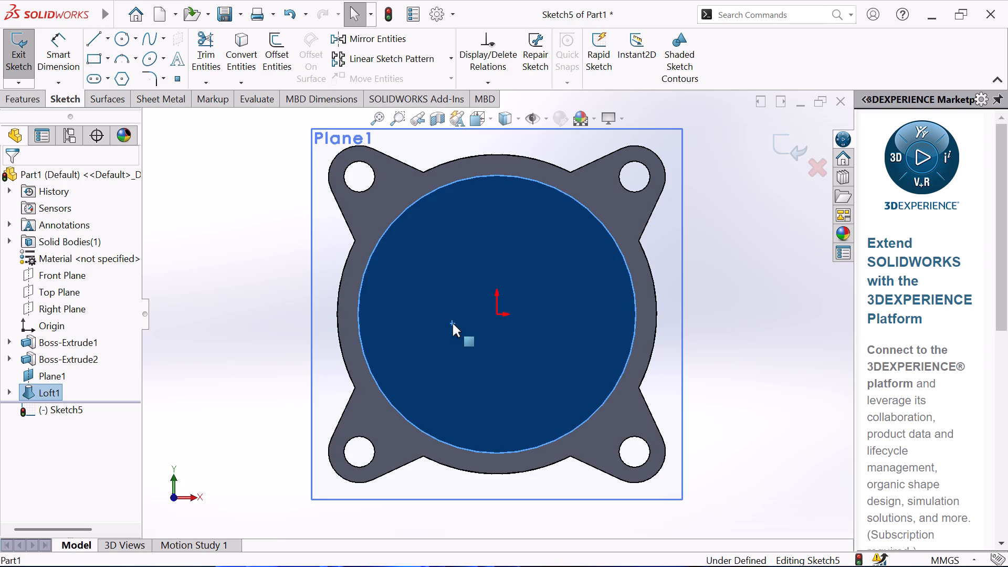
left_click(241, 75)
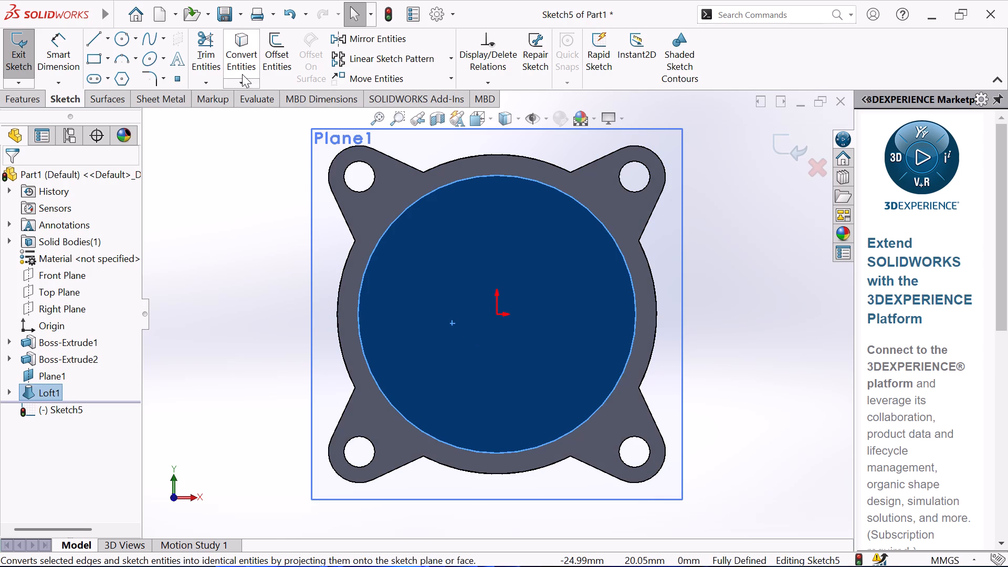
Extrude the converted circle as a Blind boss 6 mm deep toward the lug end, with the result merged.
middle_click_drag(192, 230, 269, 242)
left_click(27, 104)
left_click(26, 68)
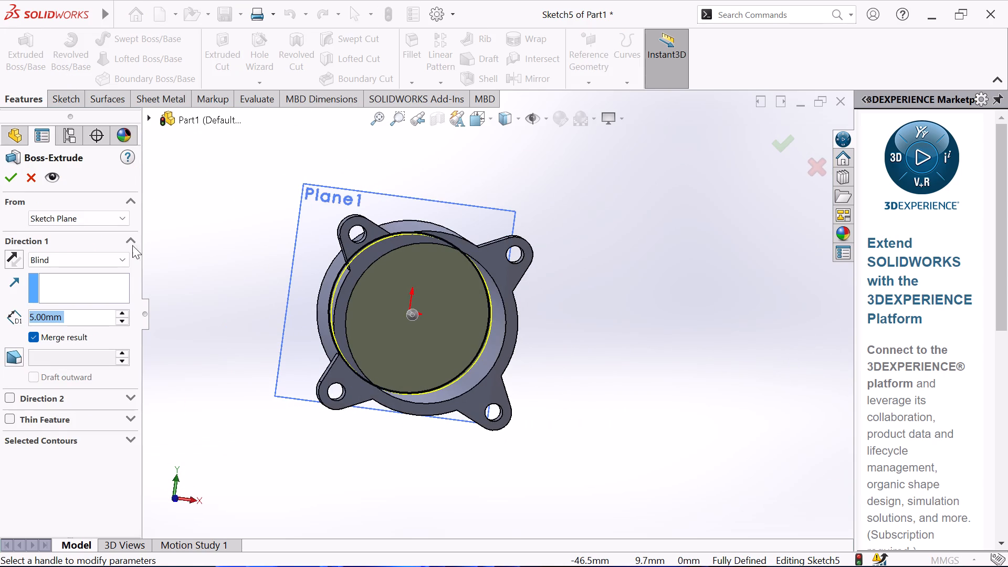
key("6")
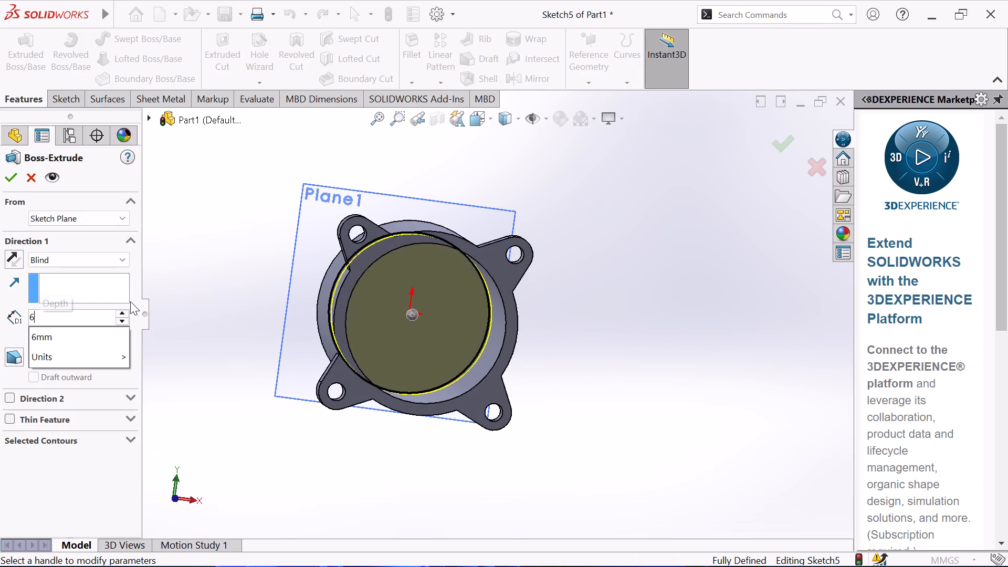
key("Return")
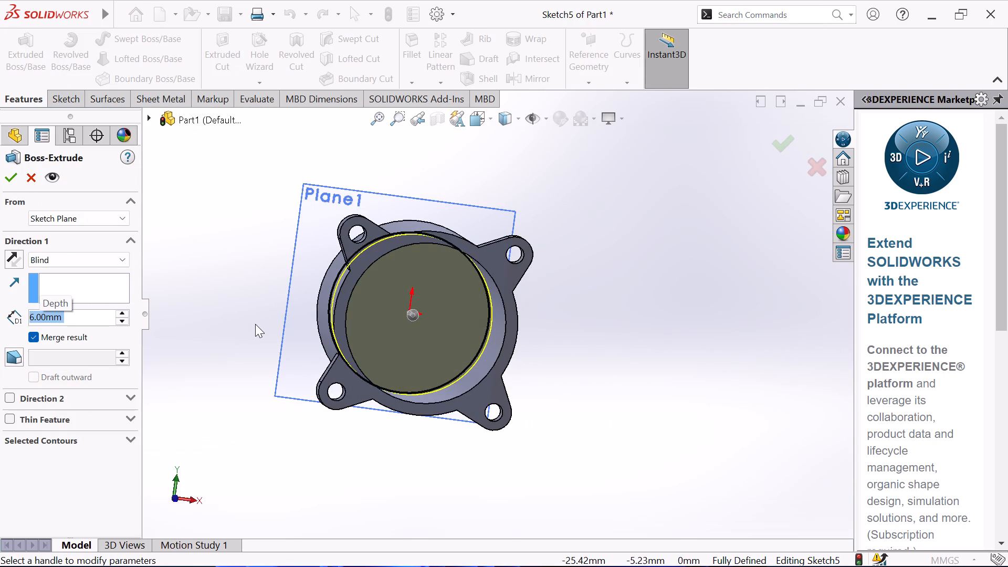
middle_click_drag(255, 324, 318, 374)
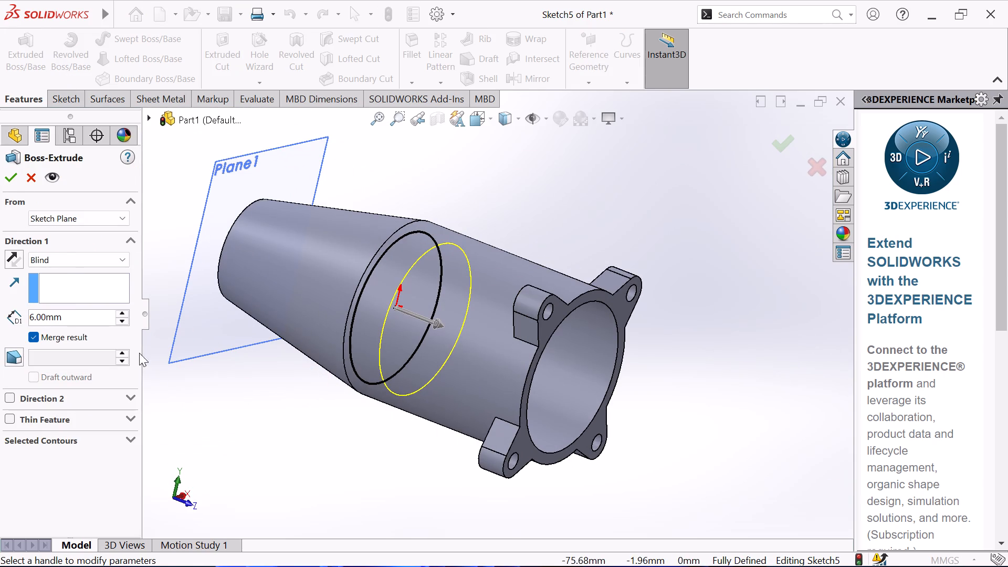
left_click(7, 178)
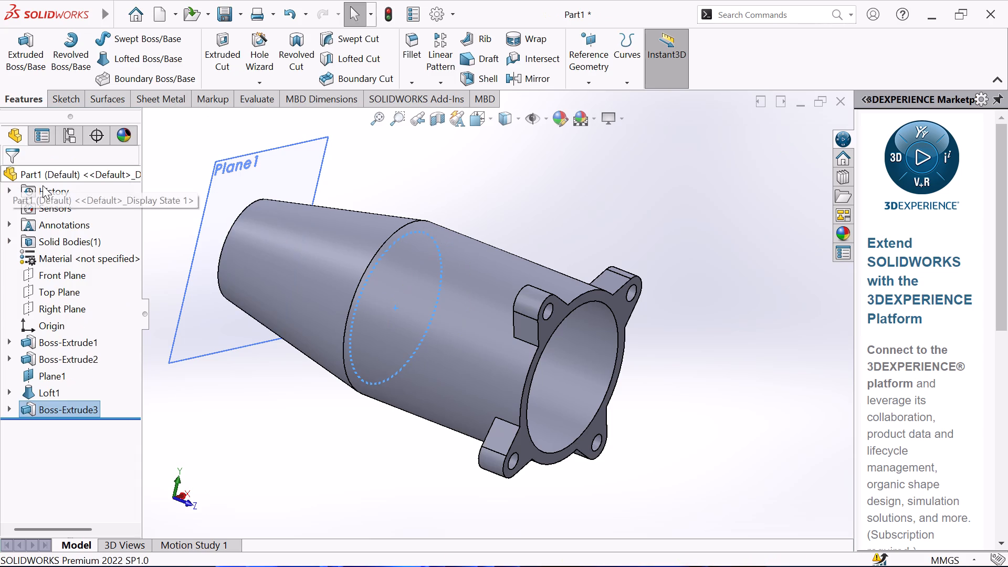
Sketch a circle of about 4.89 mm radius on the loft's small end face, centred on the origin.
left_click(442, 166)
middle_click_drag(437, 171, 473, 190)
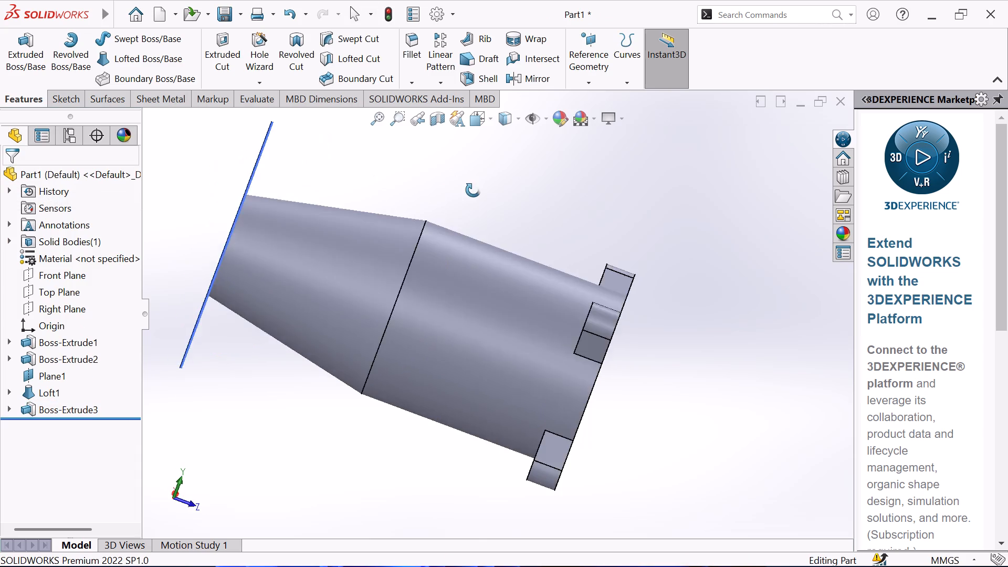
middle_click_drag(473, 190, 517, 212)
left_click(293, 254)
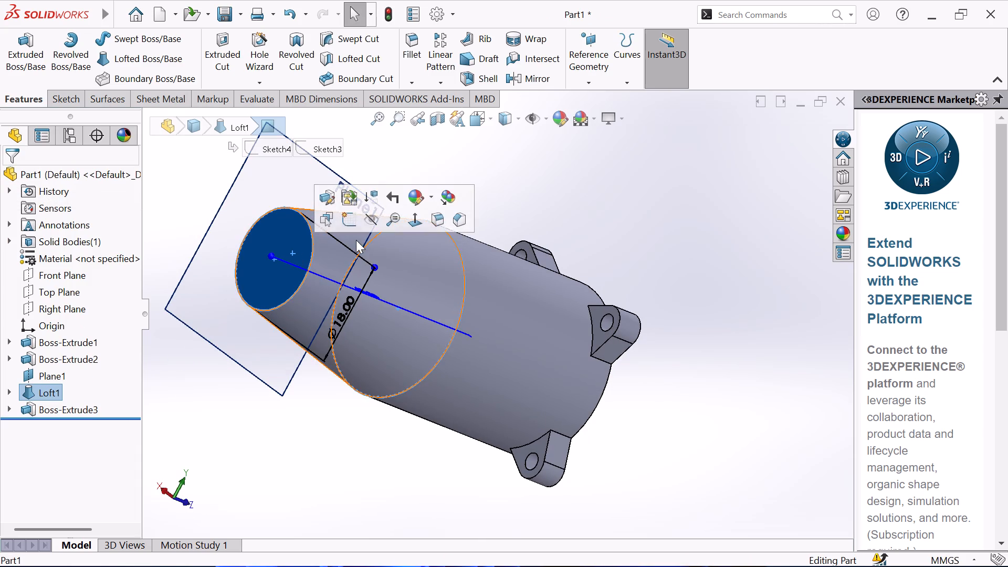
left_click(357, 225)
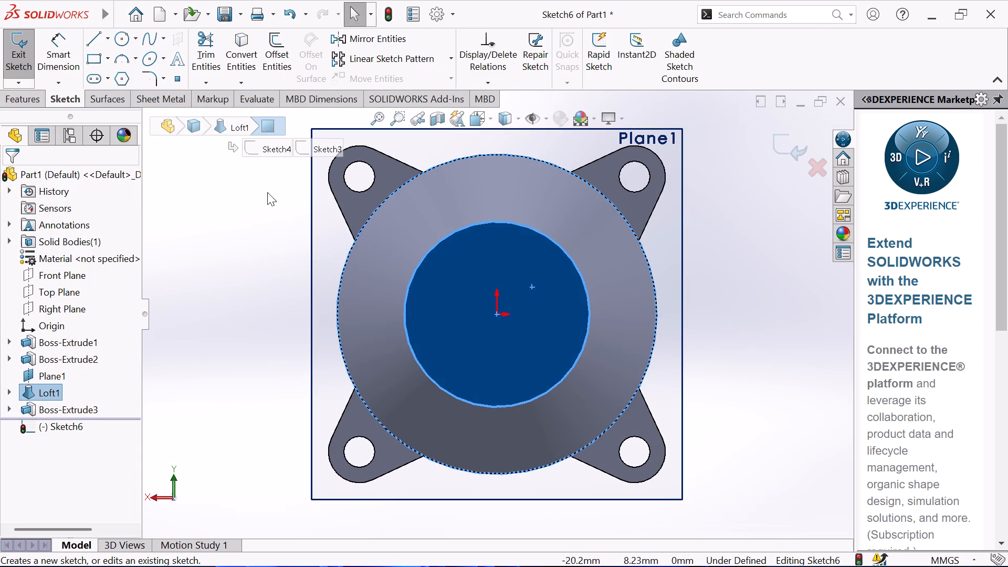
left_click(120, 37)
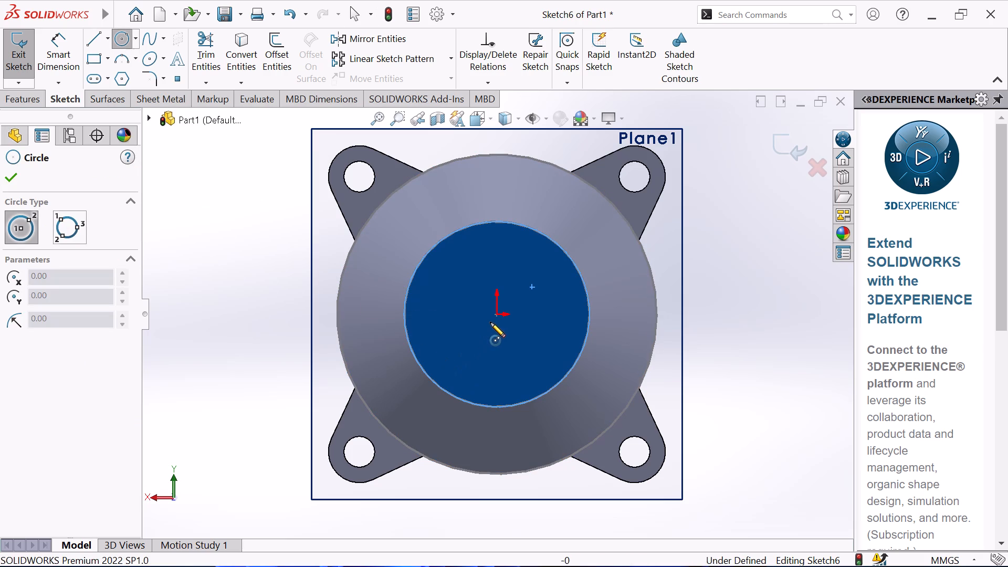
left_click(497, 315)
left_click(502, 264)
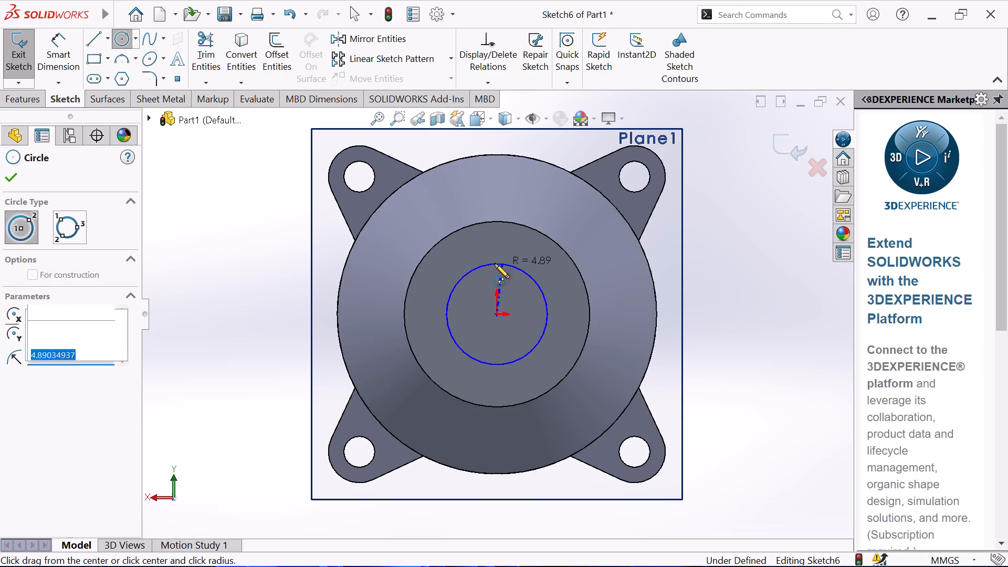
right_click(212, 234)
left_click(268, 252)
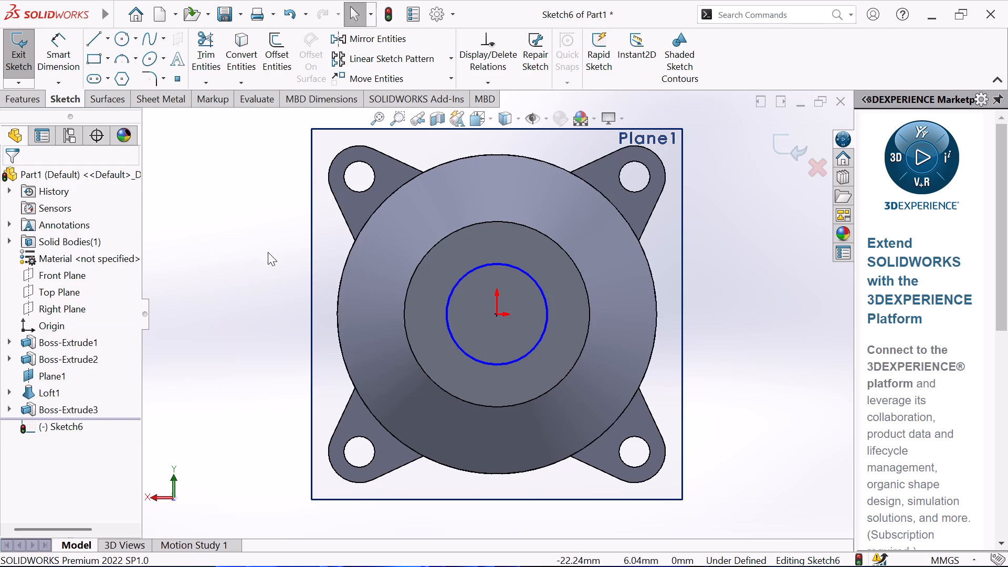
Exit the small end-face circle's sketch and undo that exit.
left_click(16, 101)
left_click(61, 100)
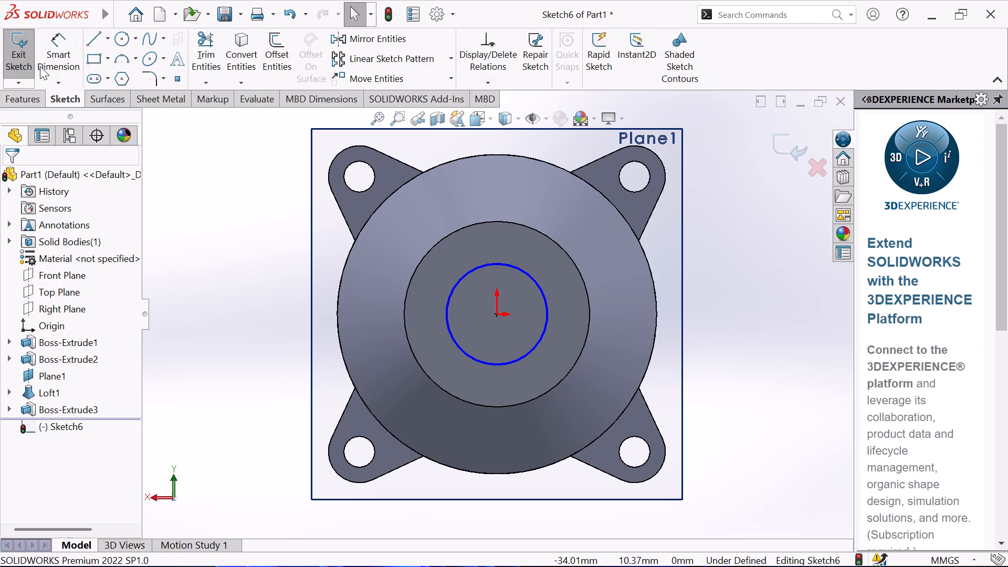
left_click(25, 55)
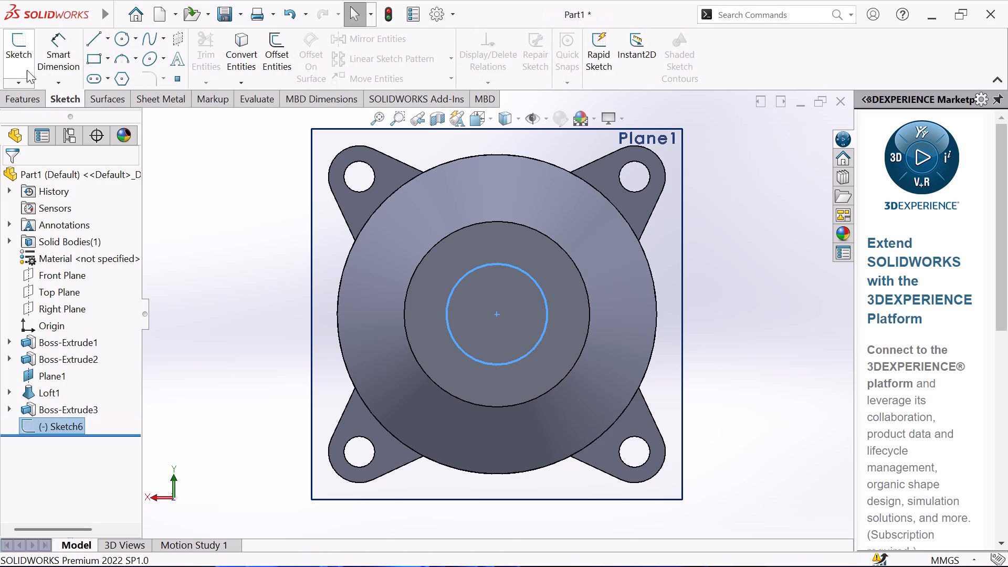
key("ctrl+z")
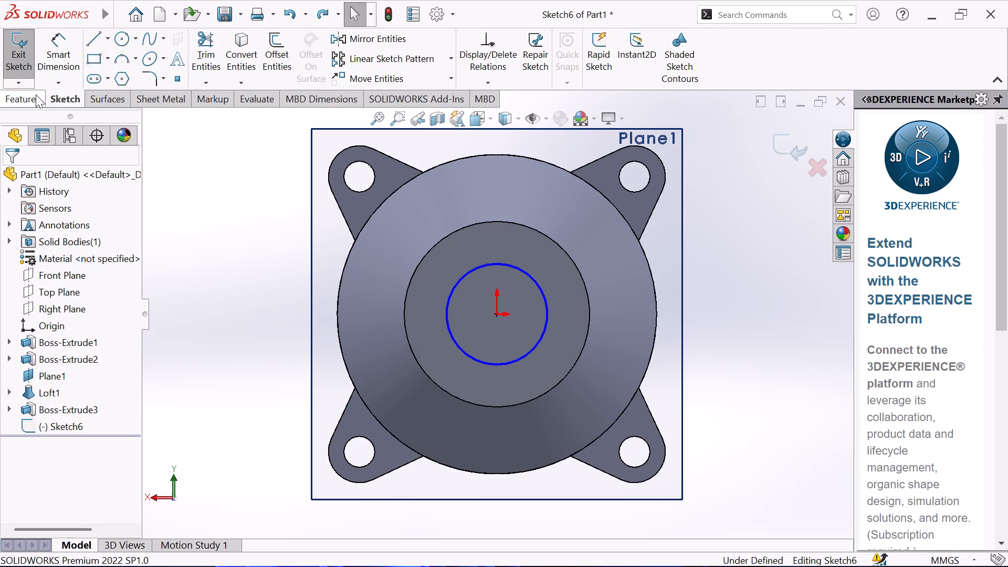
Dimension the circle on the loft's small end face to a diameter of 12.5 mm.
left_click(48, 37)
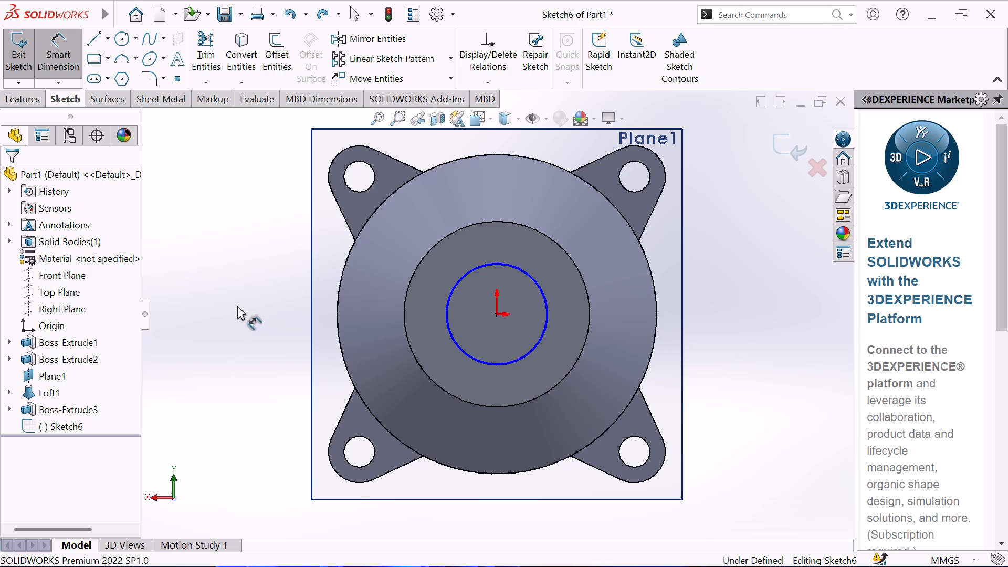
left_click(457, 280)
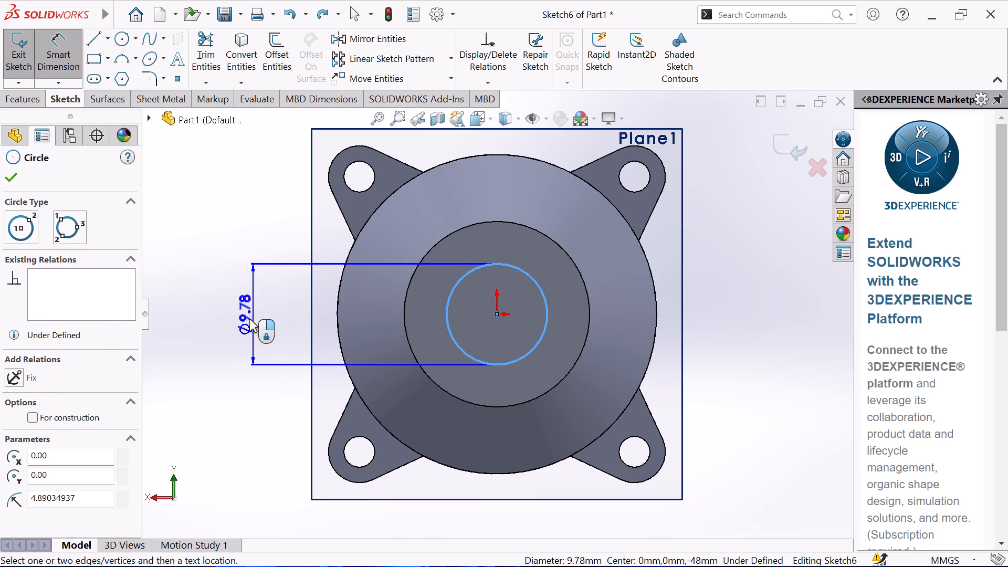
left_click(249, 319)
type("12")
type(".5")
key("Return")
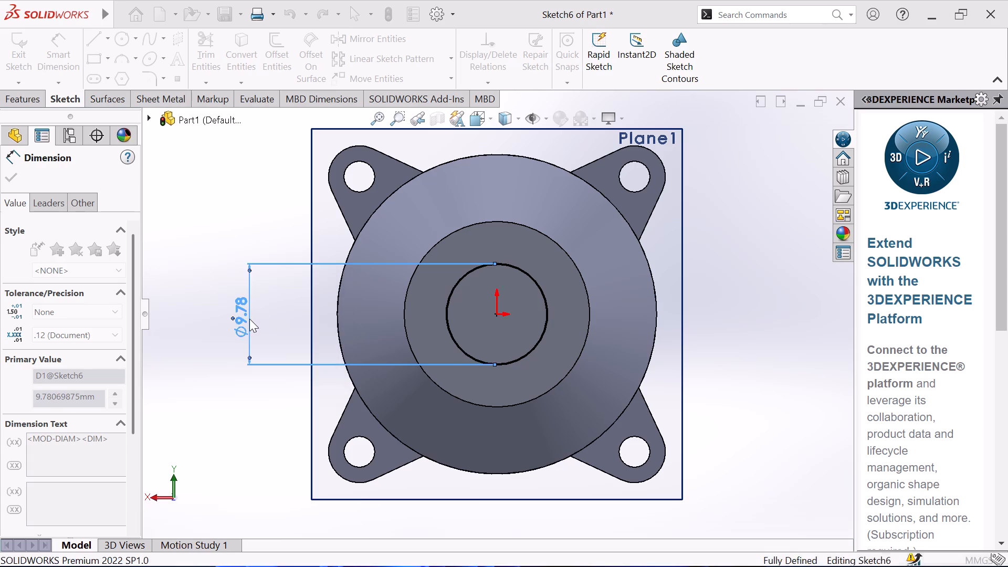
right_click(224, 317)
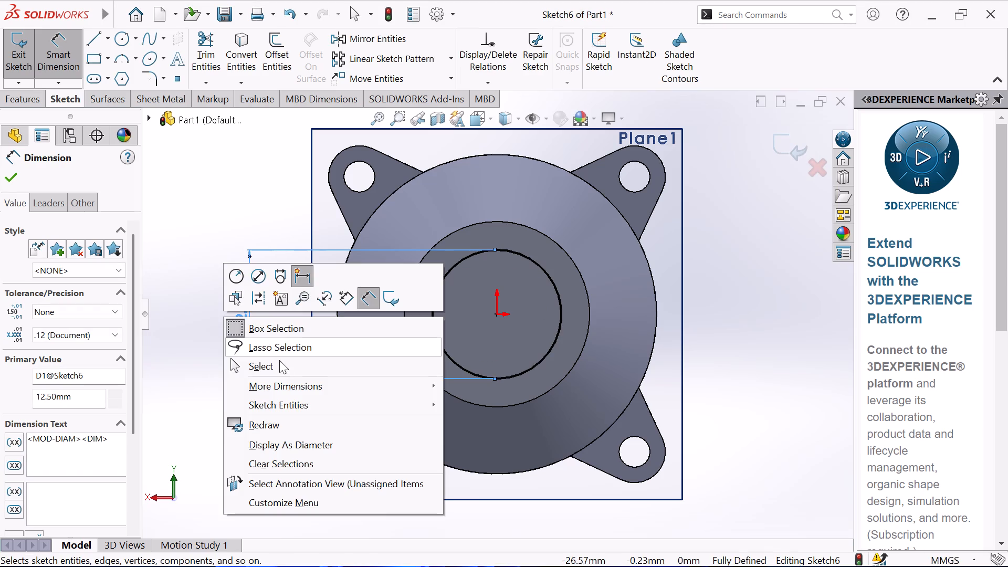
left_click(280, 365)
Extrude-cut the 12.5 mm circle Through All to bore a hole along the part's axis.
scroll(736, 279, "up", 1)
middle_click_drag(736, 279, 693, 302)
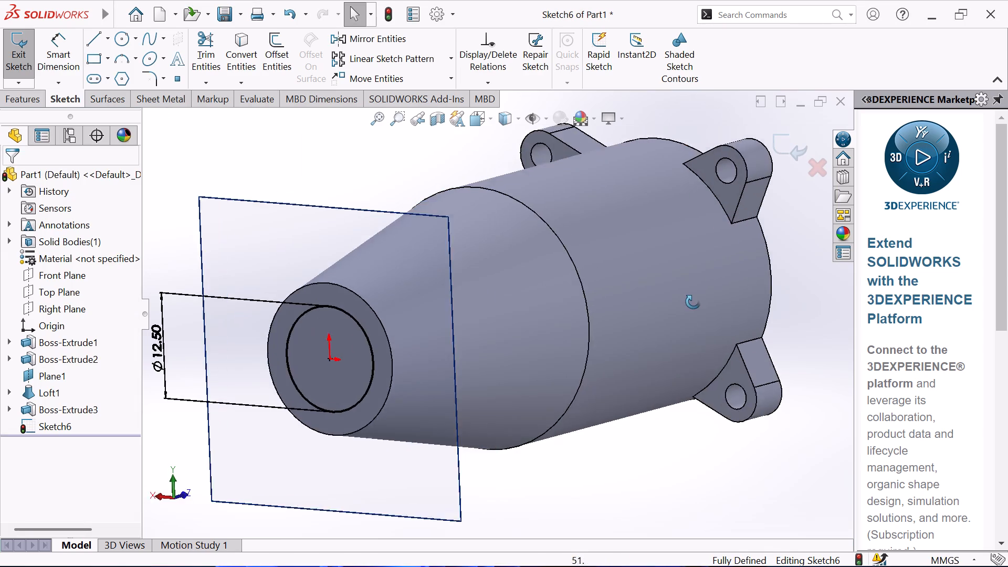
middle_click_drag(693, 302, 679, 314)
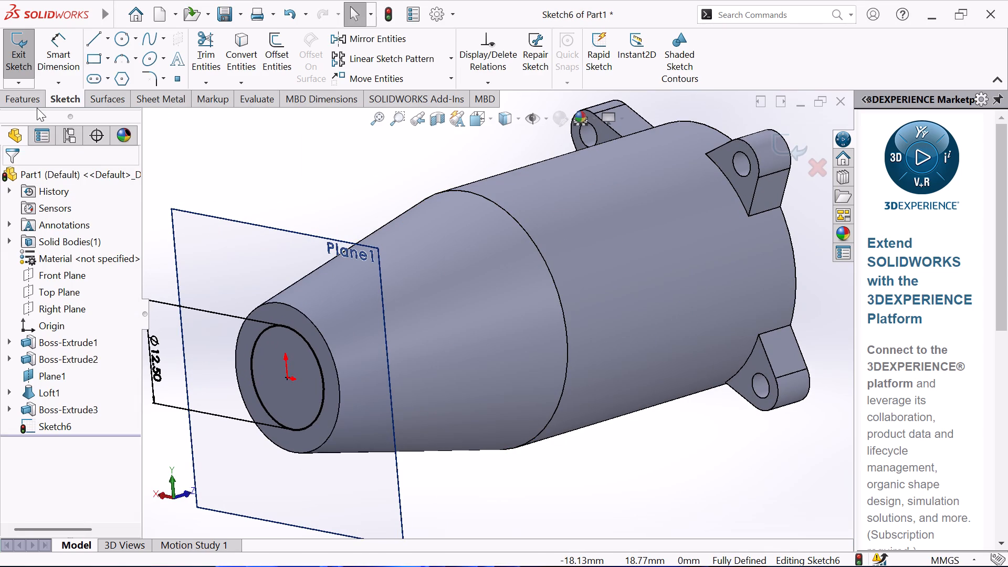
left_click(37, 108)
left_click(24, 96)
left_click(221, 40)
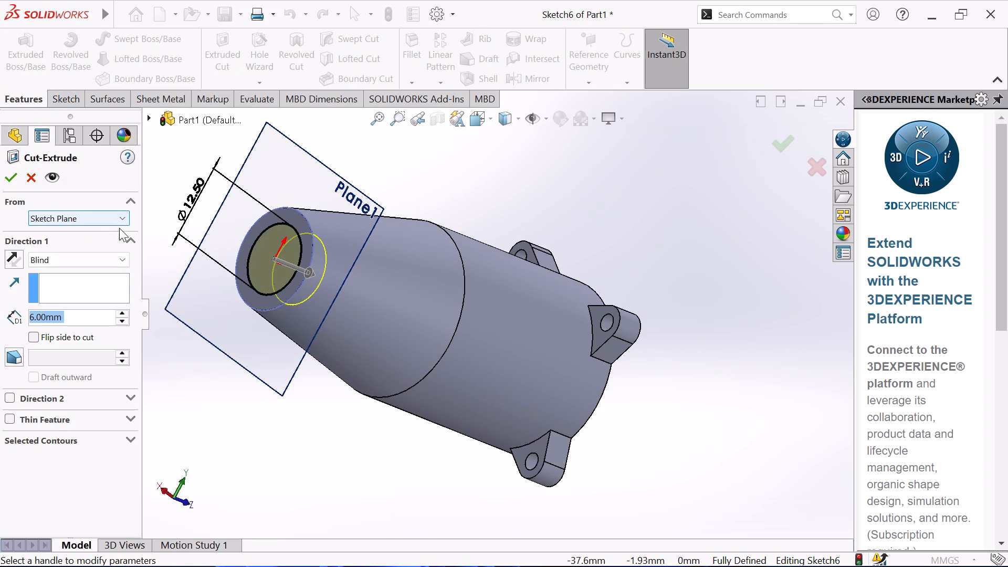
left_click(122, 259)
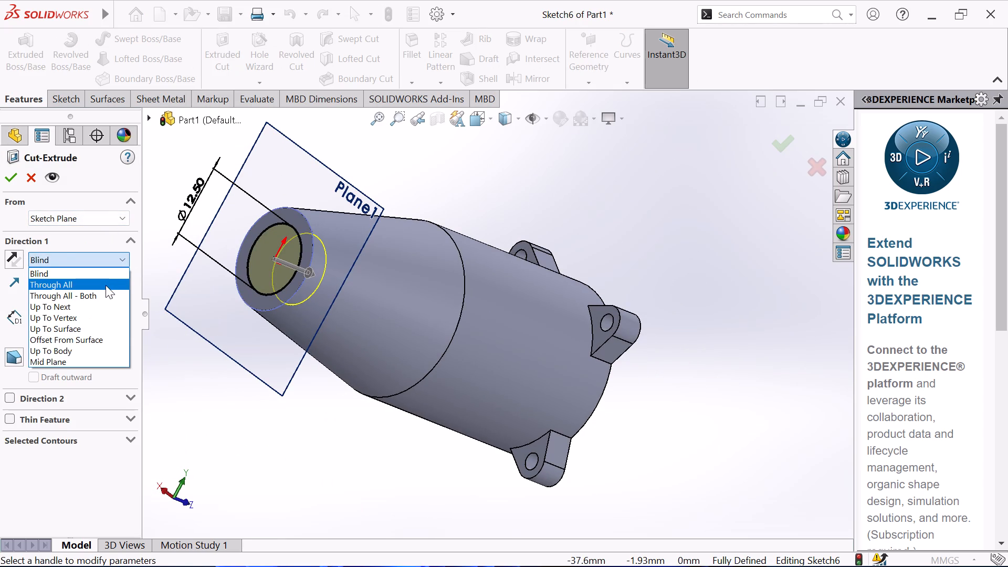
left_click(106, 285)
left_click(7, 178)
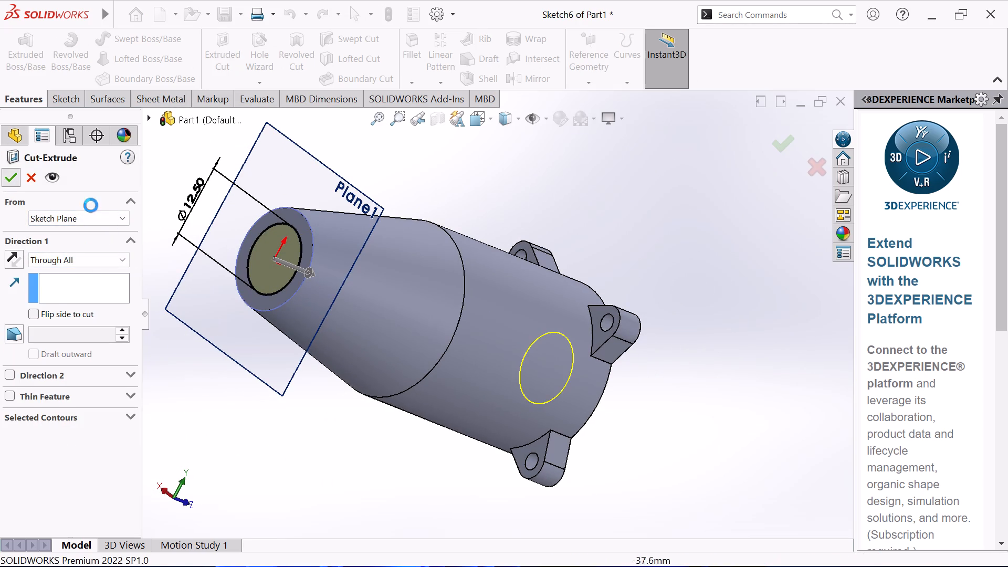
Hide Plane1 at the loft's small end.
left_click(434, 195)
middle_click_drag(628, 212, 624, 203)
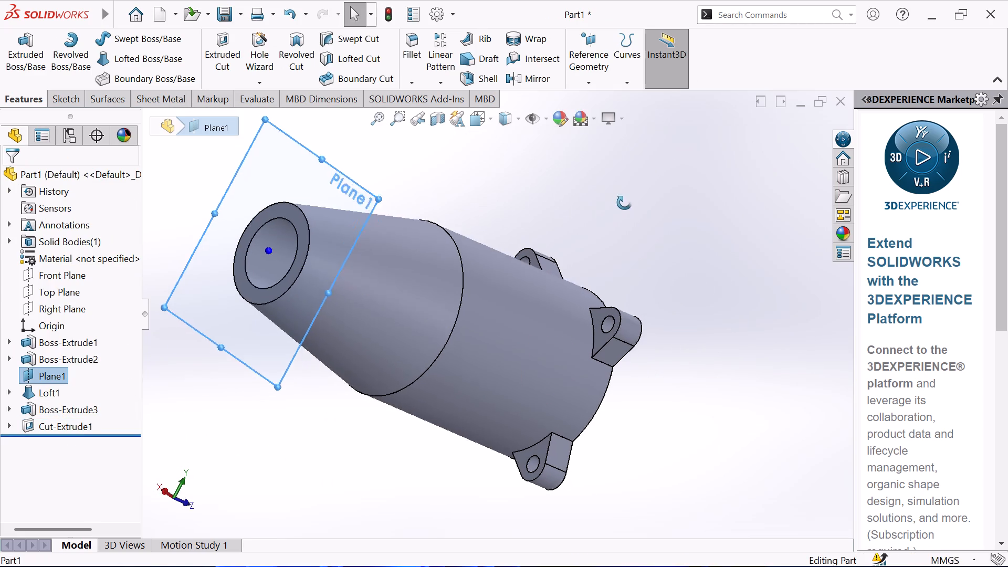
middle_click_drag(624, 203, 493, 95)
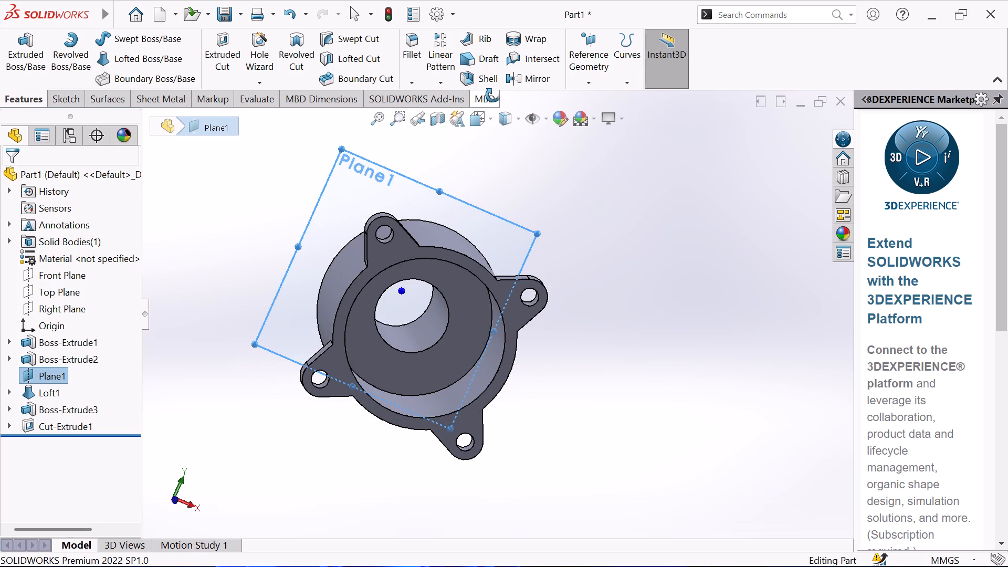
middle_click_drag(493, 95, 593, 106)
middle_click_drag(333, 181, 357, 197)
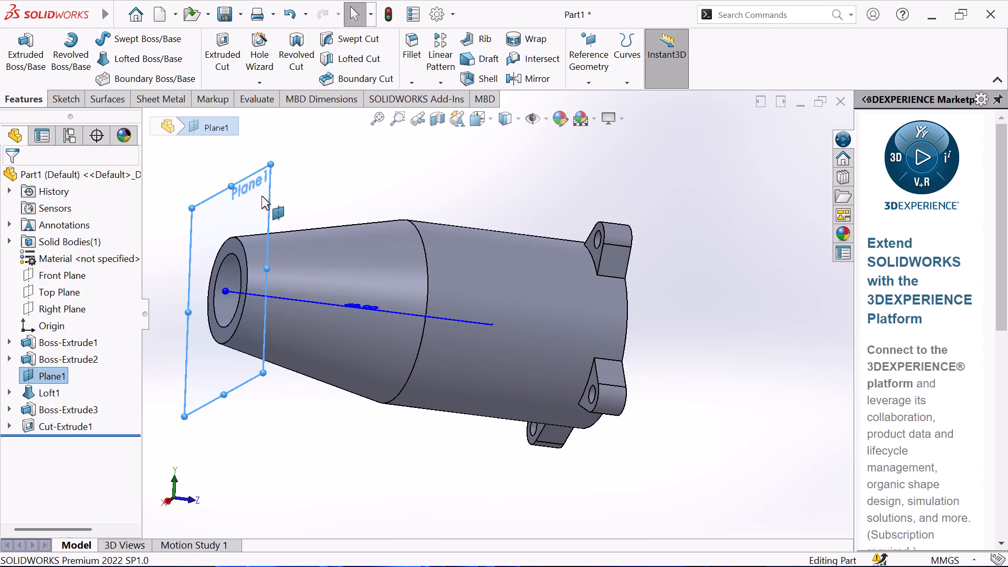
left_click(337, 225)
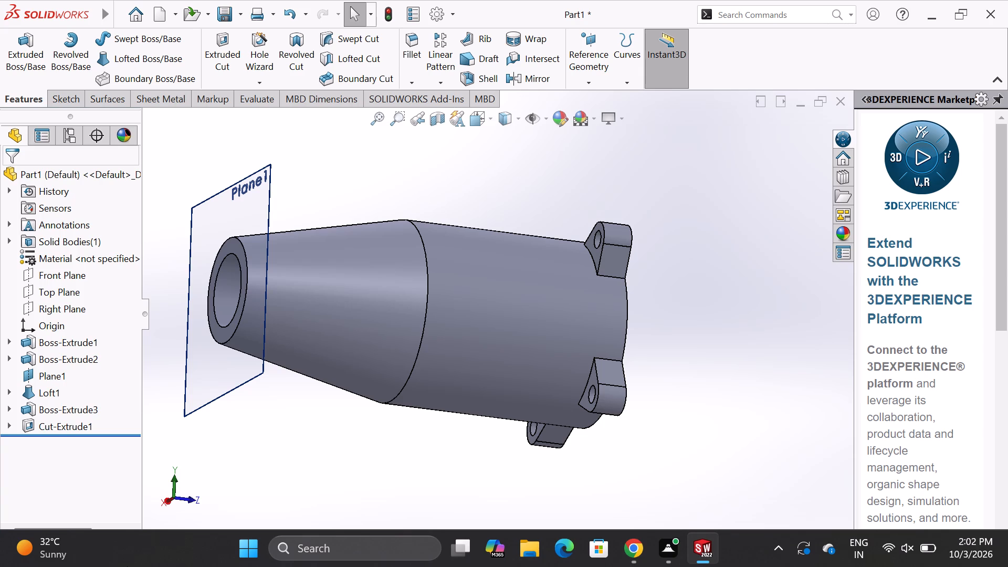
left_click(270, 162)
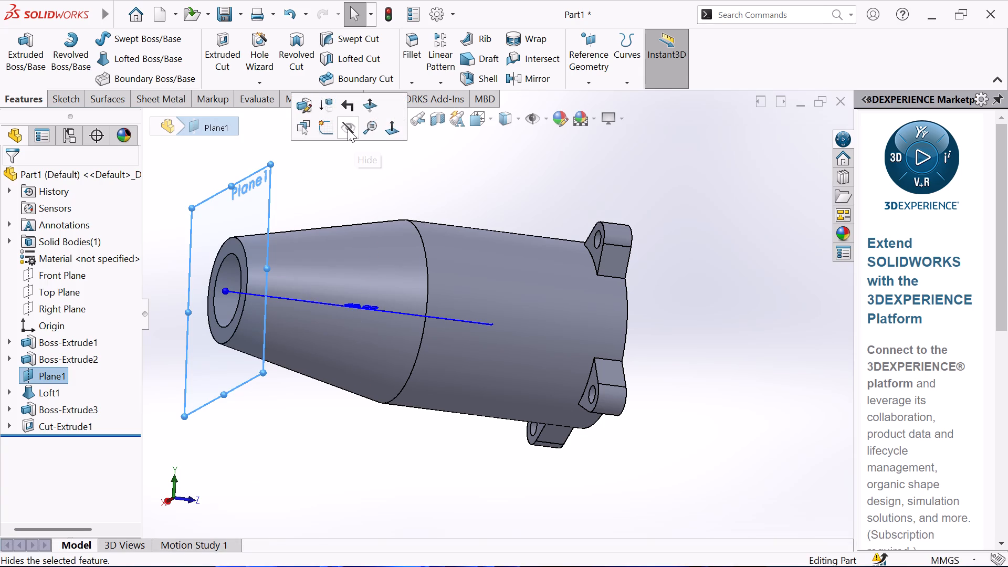
left_click(345, 126)
left_click(348, 171)
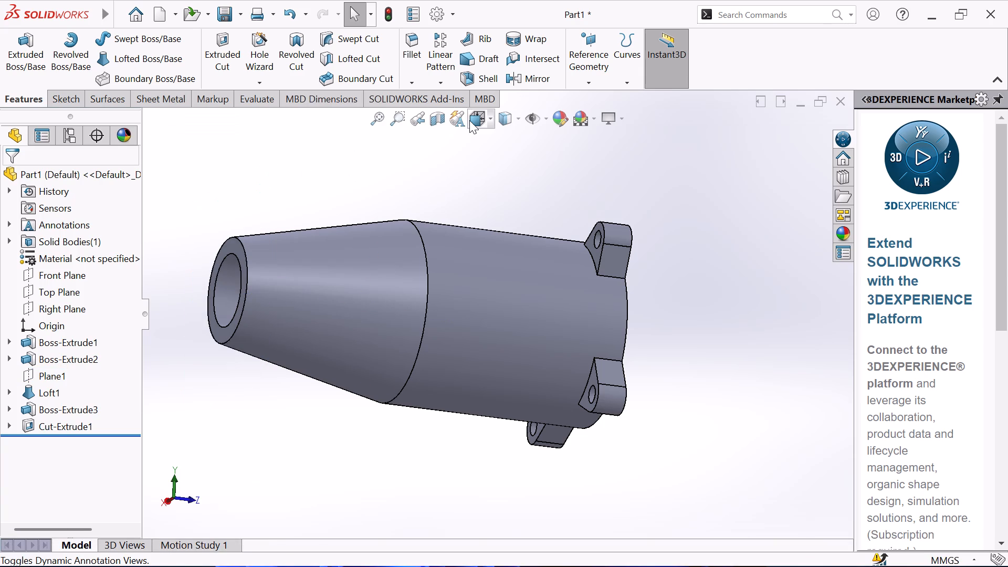
Examine the part's interior in a temporary section view cut along the Top Plane.
left_click(437, 119)
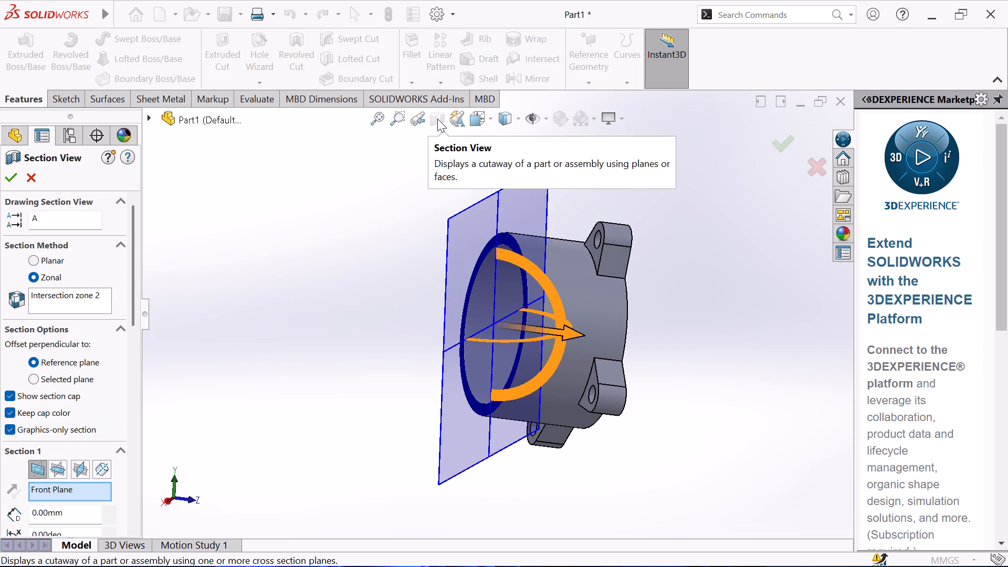
left_click(57, 470)
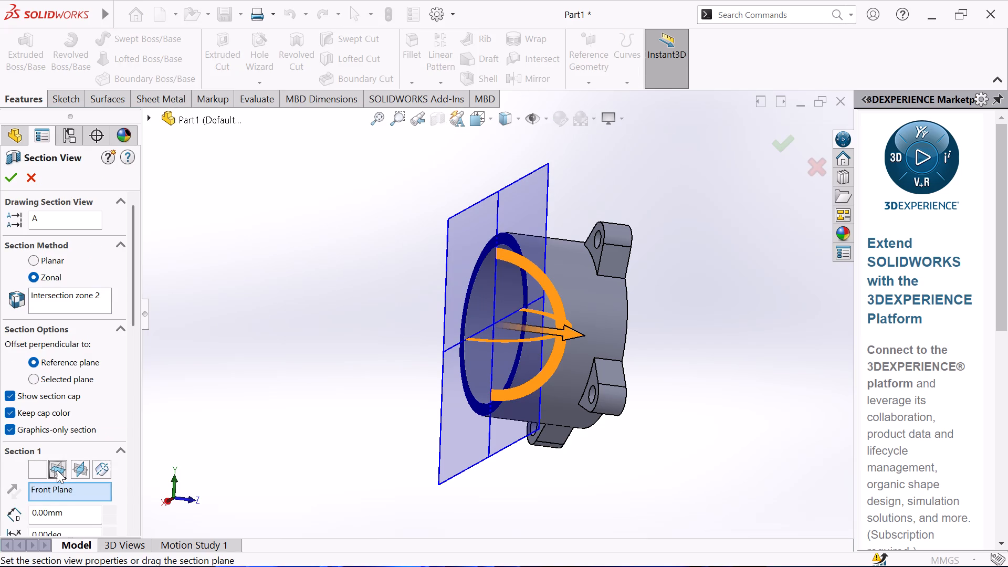
middle_click_drag(278, 371, 270, 278)
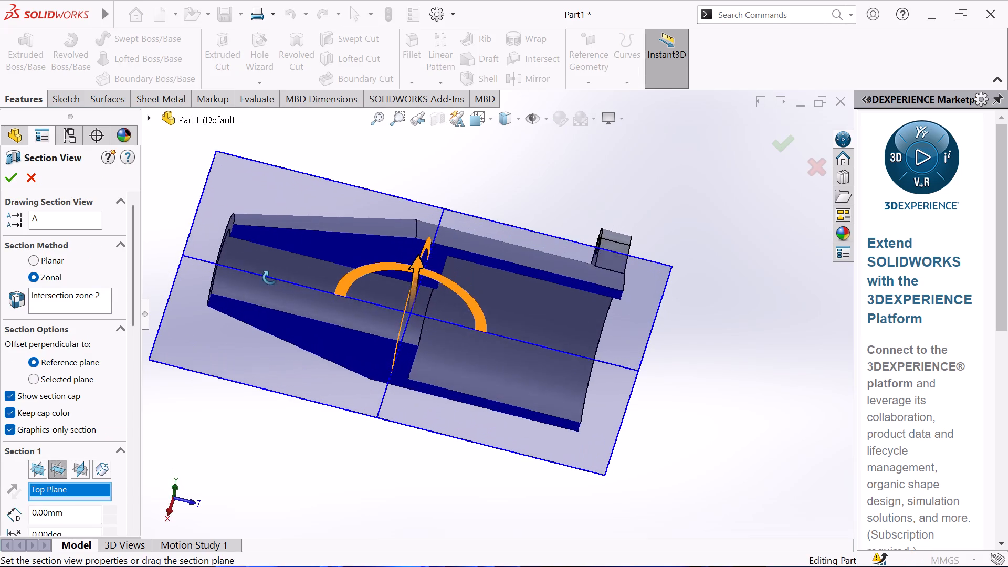
middle_click_drag(270, 278, 287, 213)
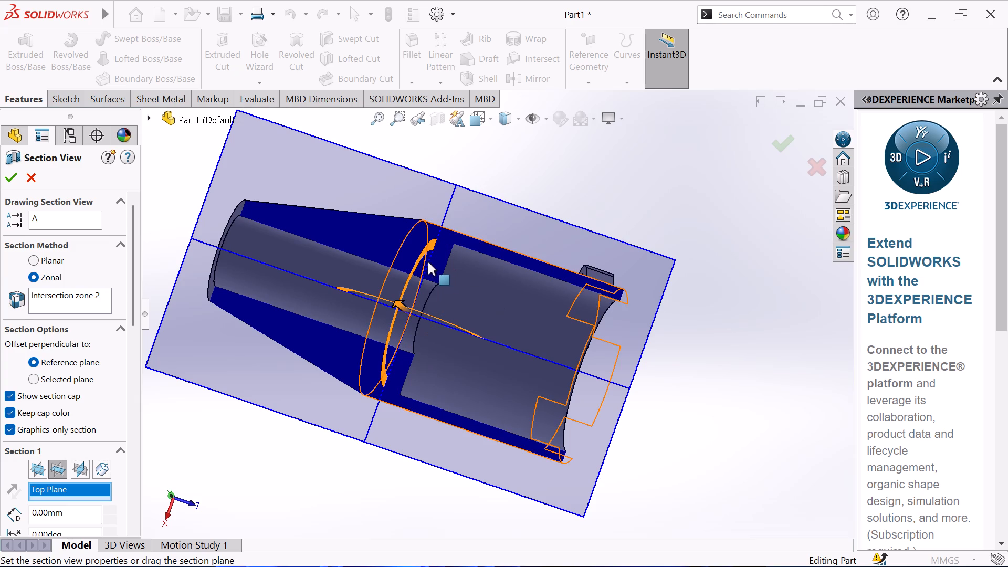
left_click(34, 174)
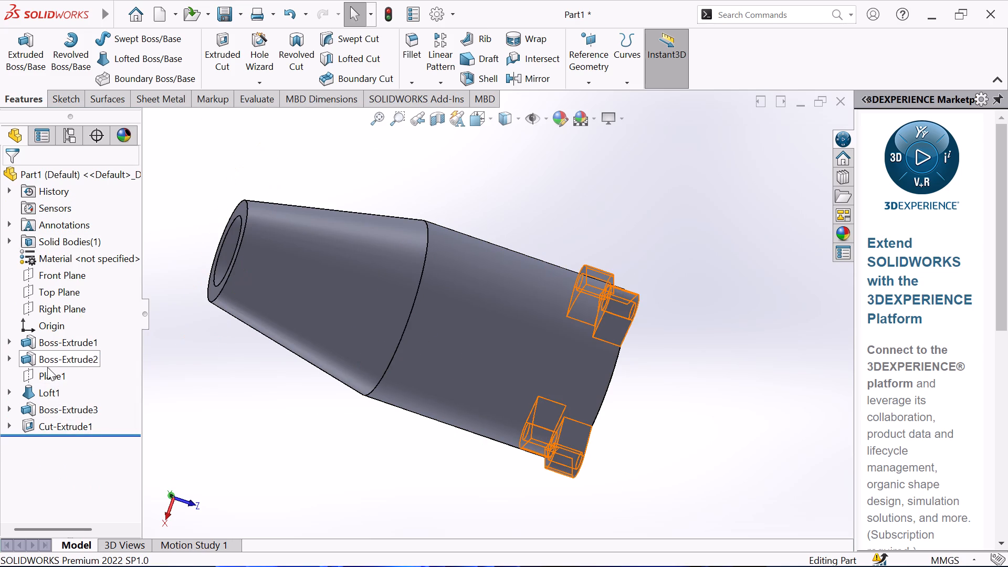
Edit the loft's large-end profile, Sketch3, replacing its outer circle with the converted 27 mm inner edge of the cylinder.
left_click(6, 391)
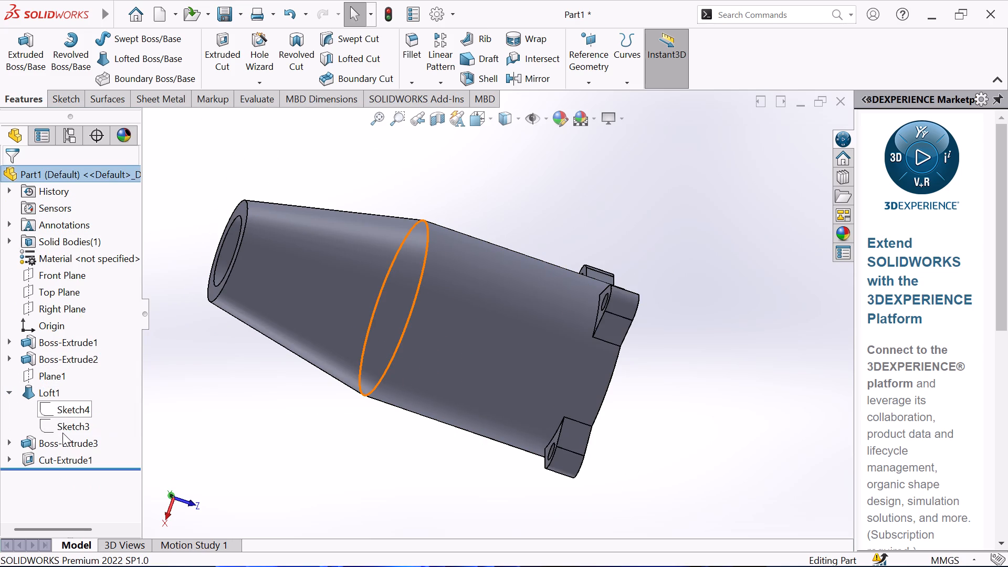
left_click(62, 433)
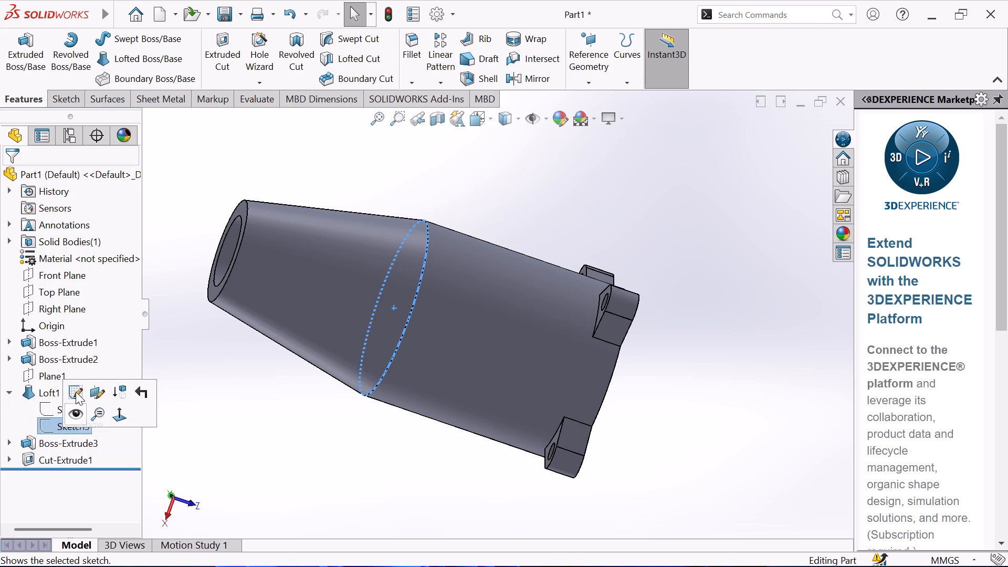
left_click(76, 392)
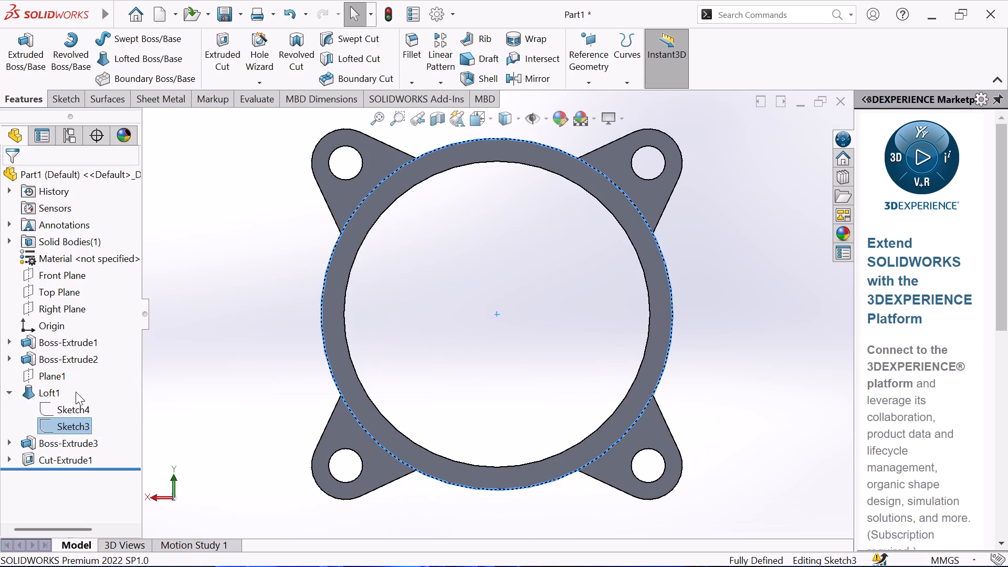
left_click(358, 253)
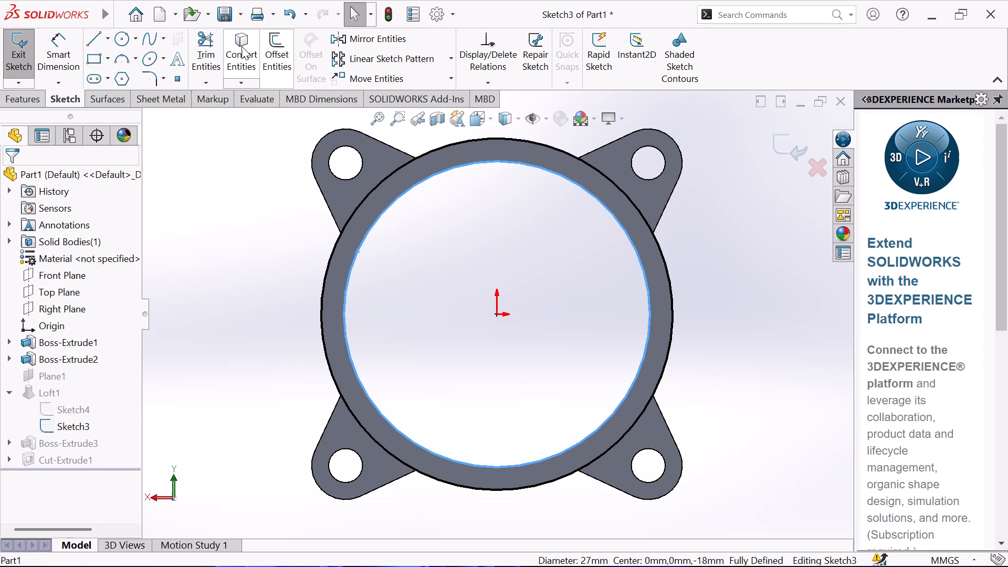
left_click(241, 47)
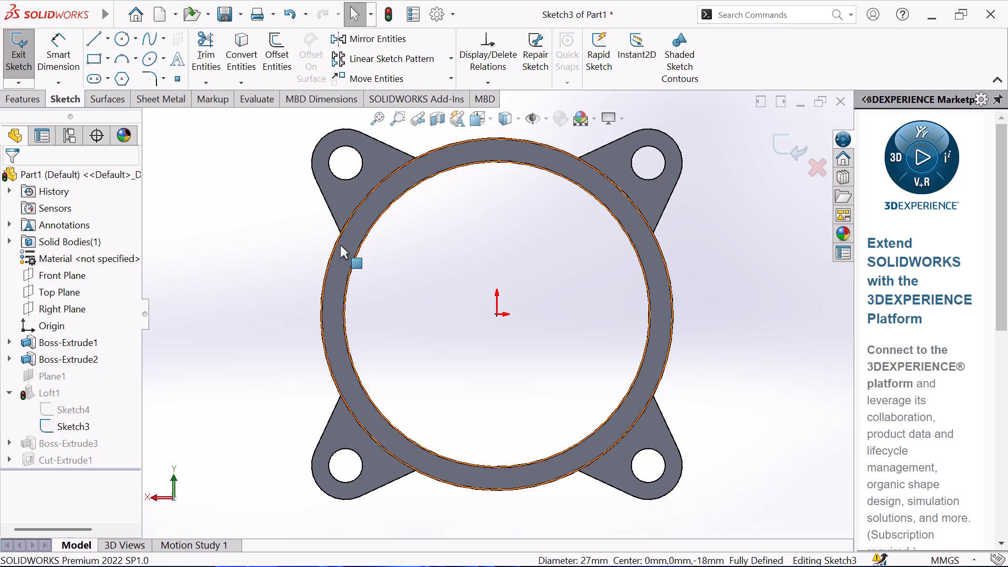
left_click(336, 244)
key("Delete")
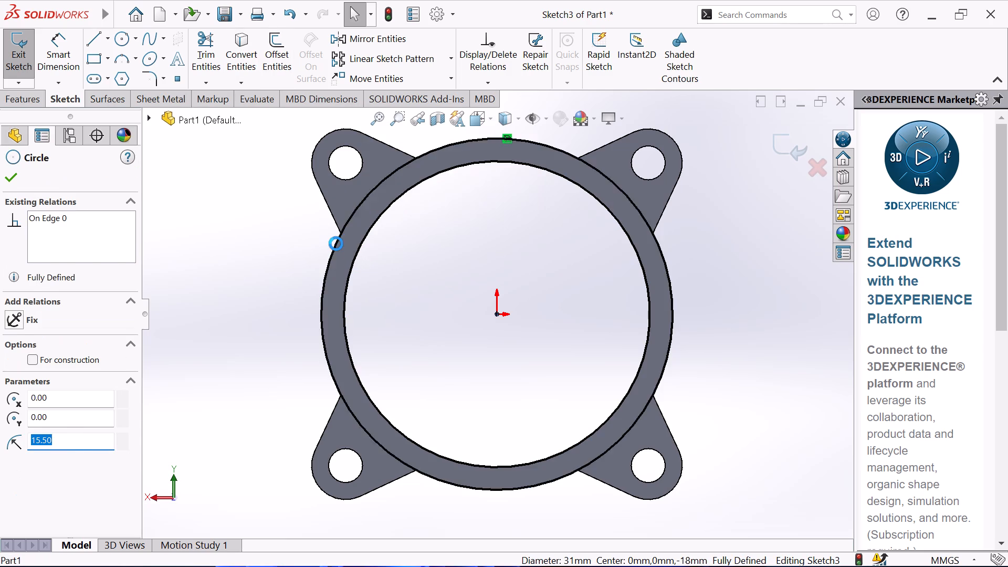
left_click(7, 50)
Start a sketch on the loft's flat face inside the hollow cylinder and convert that face's circular boundary.
scroll(305, 200, "up", 2)
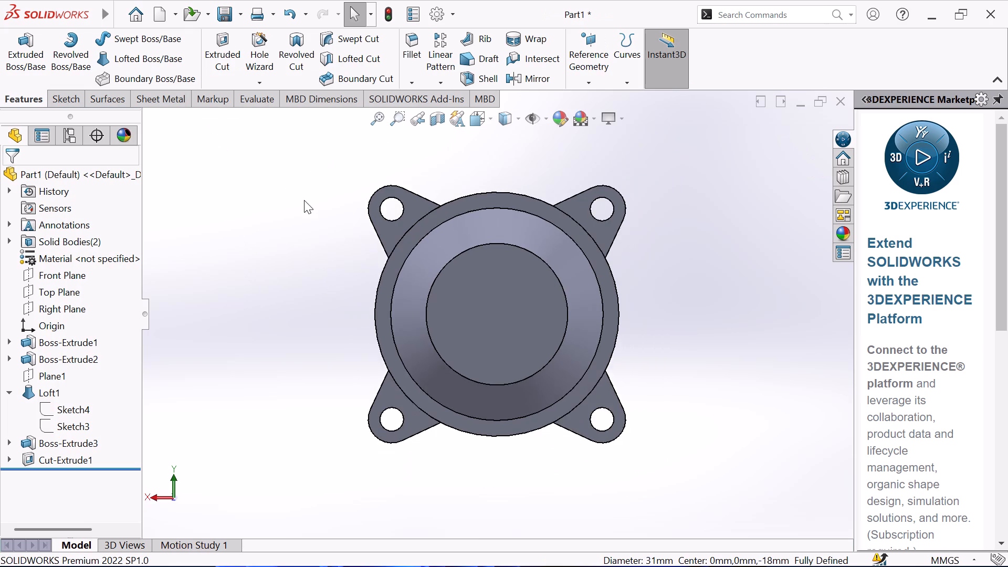
middle_click_drag(299, 203, 178, 167)
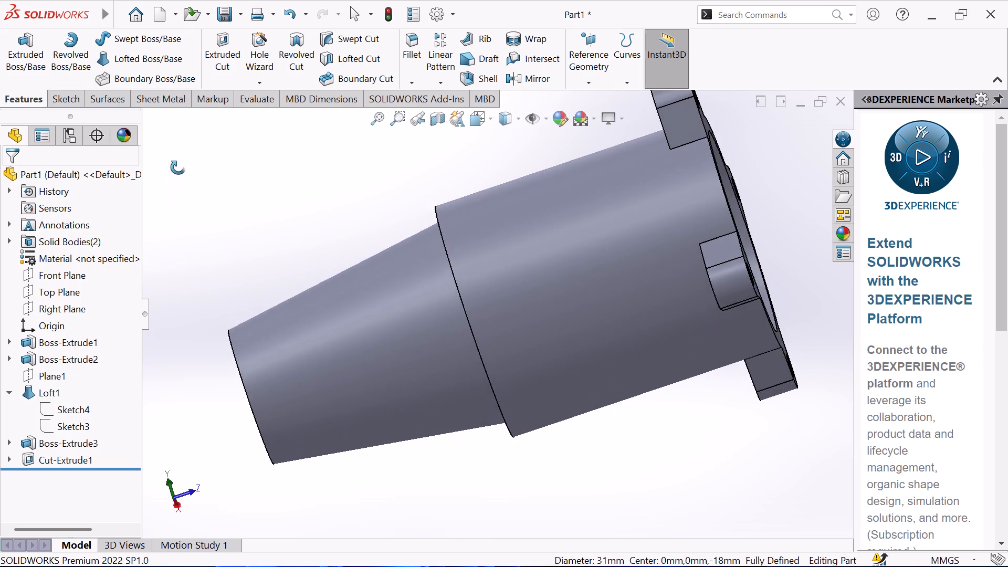
middle_click_drag(178, 167, 89, 252)
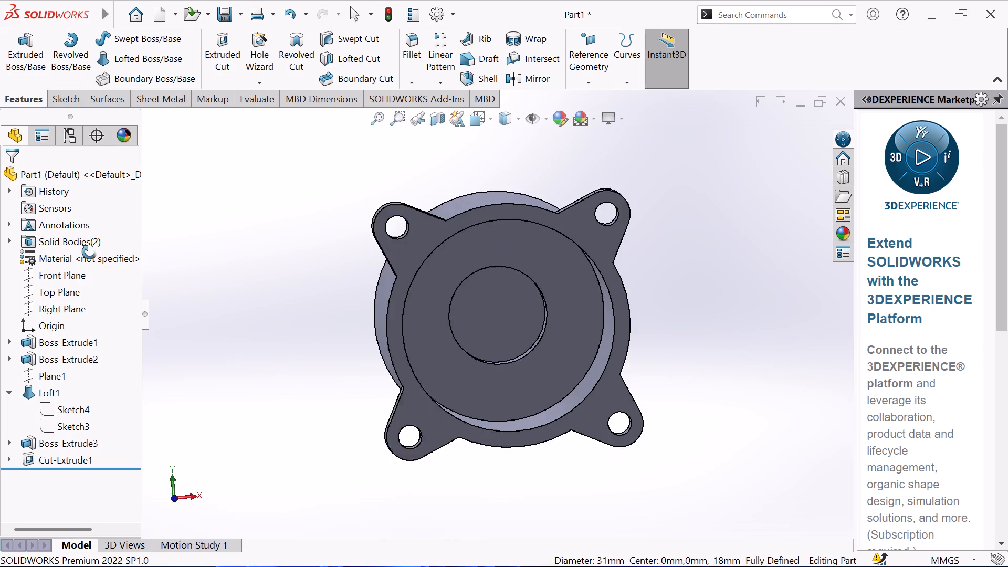
middle_click_drag(89, 252, 133, 234)
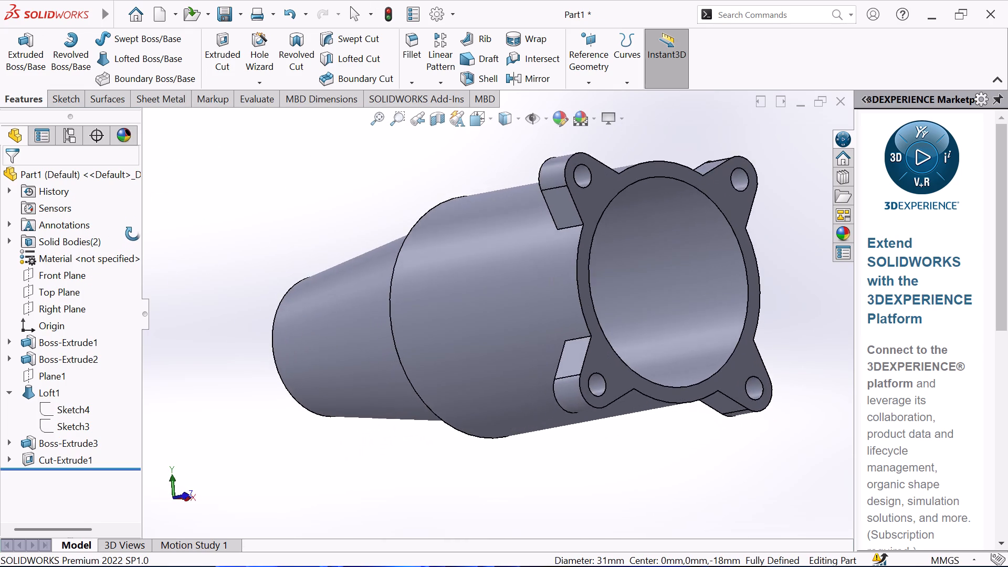
middle_click_drag(133, 234, 103, 230)
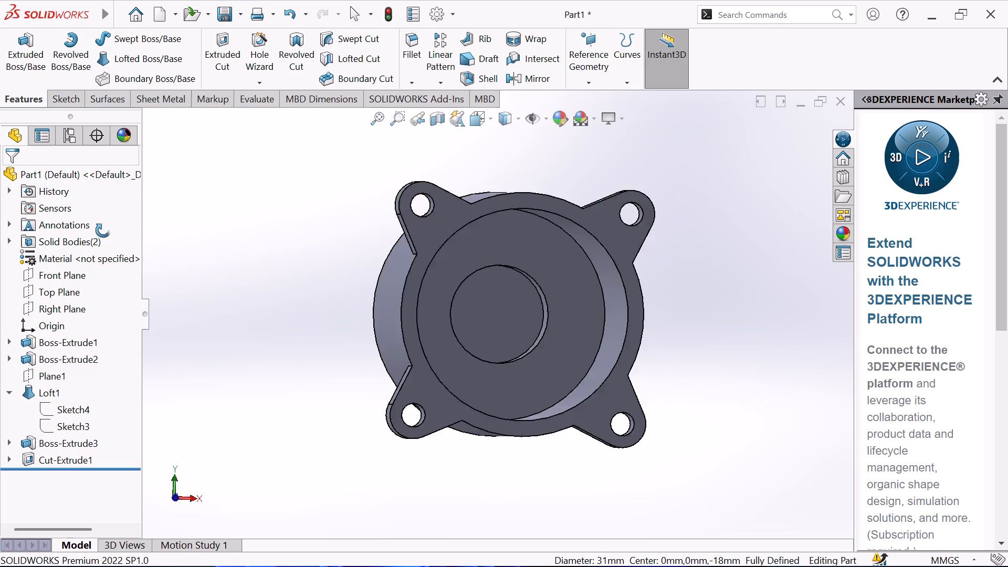
middle_click_drag(103, 230, 160, 241)
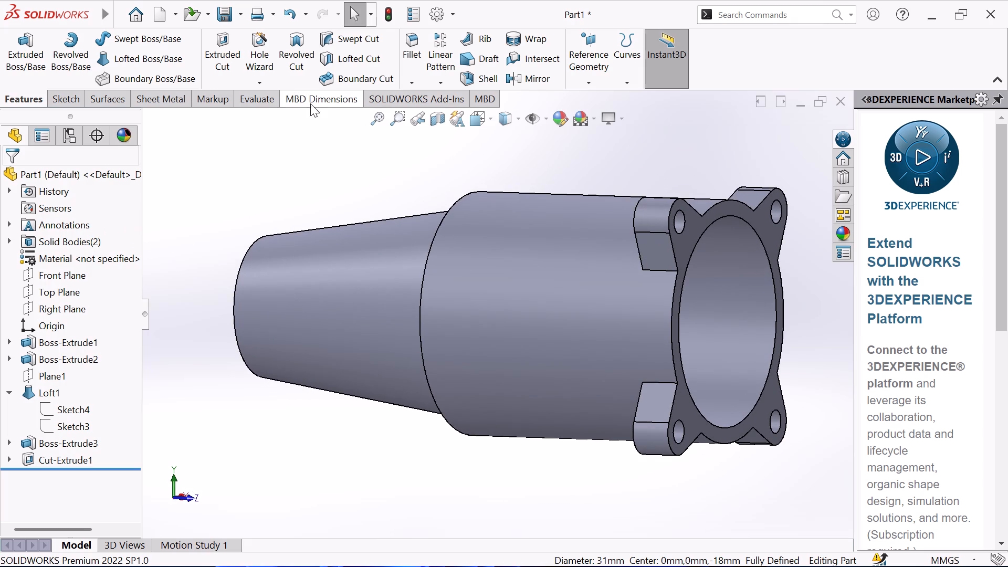
middle_click_drag(391, 190, 312, 182)
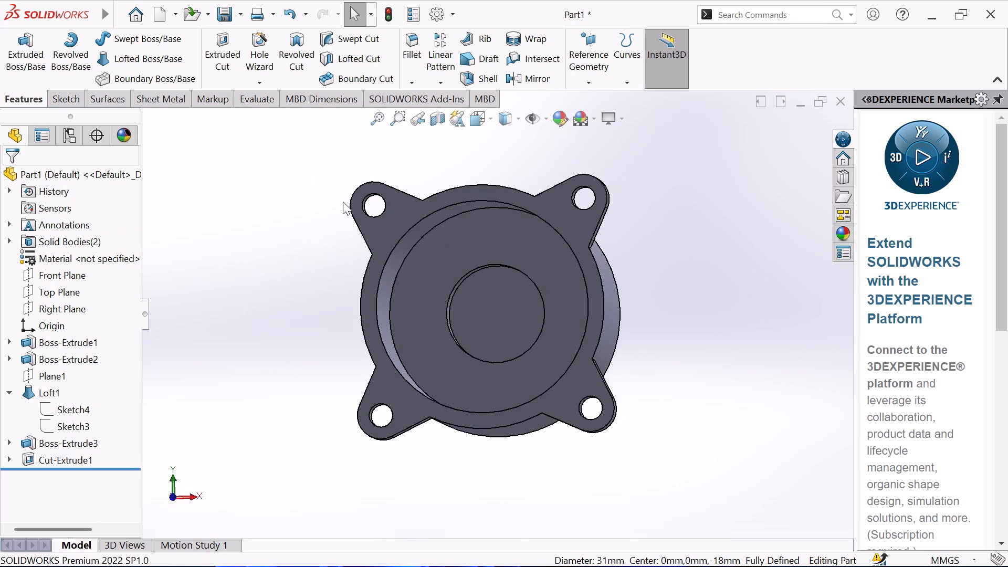
left_click(485, 312)
left_click(547, 279)
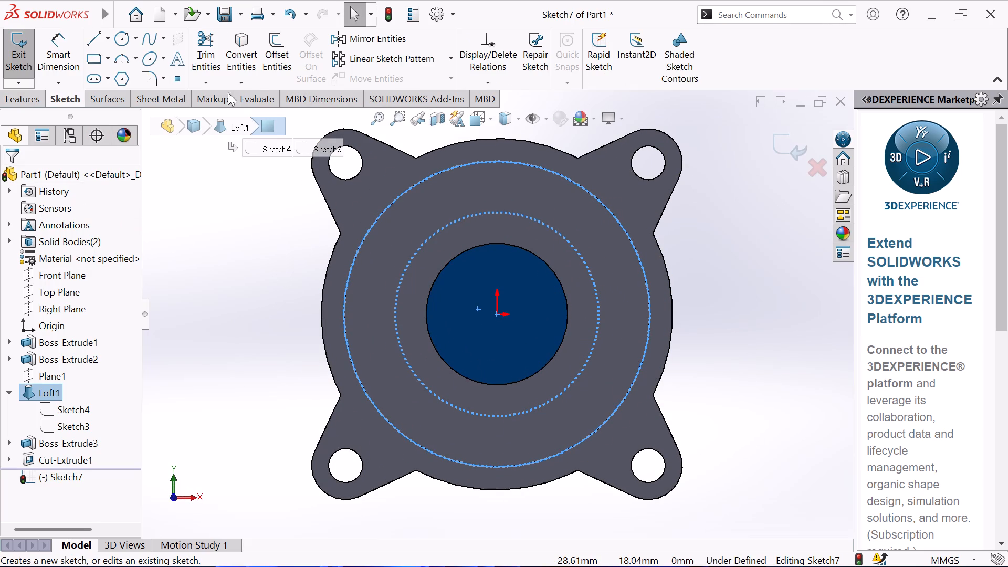
left_click(246, 64)
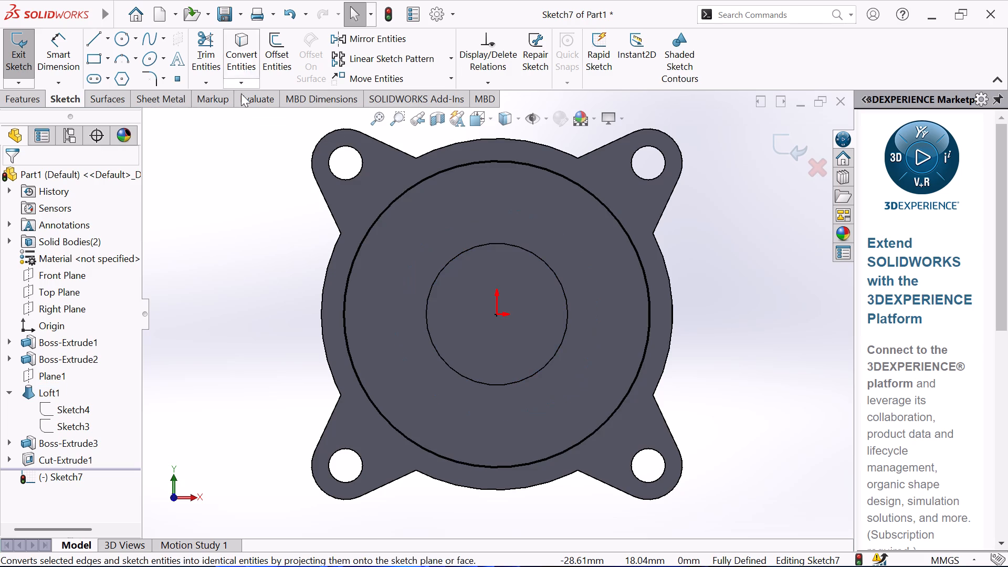
Convert the 12.5 mm circular edge at the bottom of the central bore into Sketch7 and delete the converted 27 mm circle.
left_click(504, 325)
left_click(251, 61)
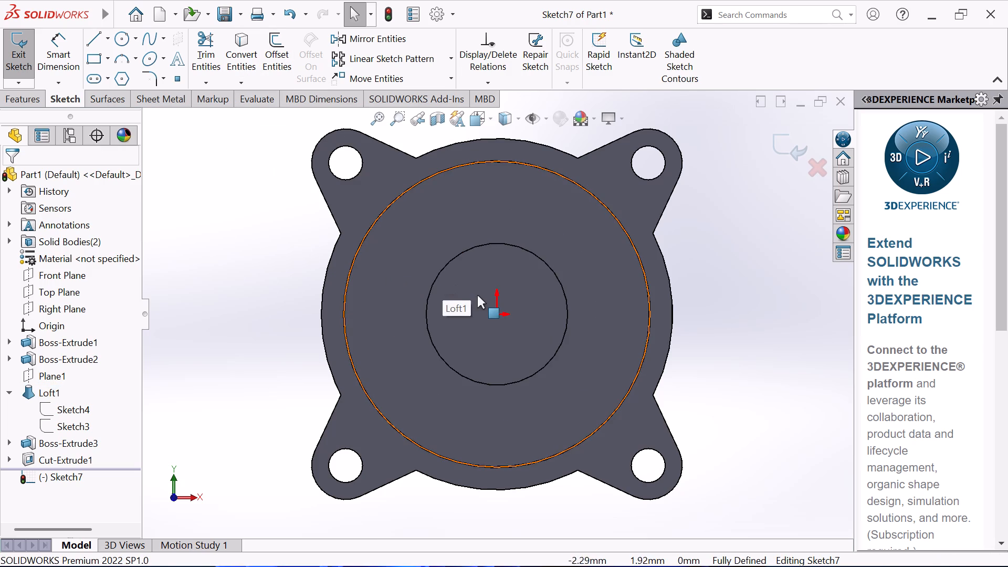
middle_click_drag(495, 248, 507, 221)
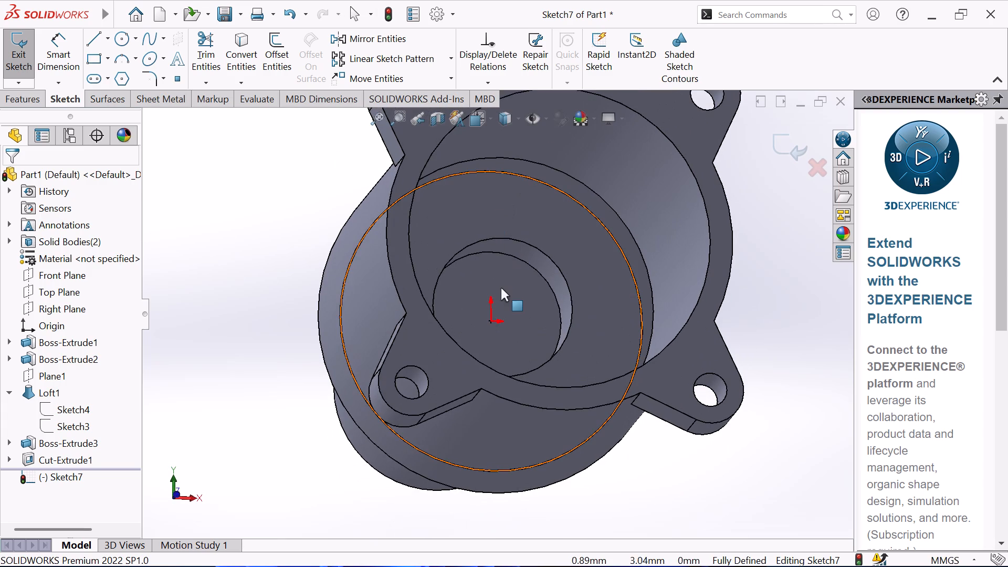
left_click(502, 288)
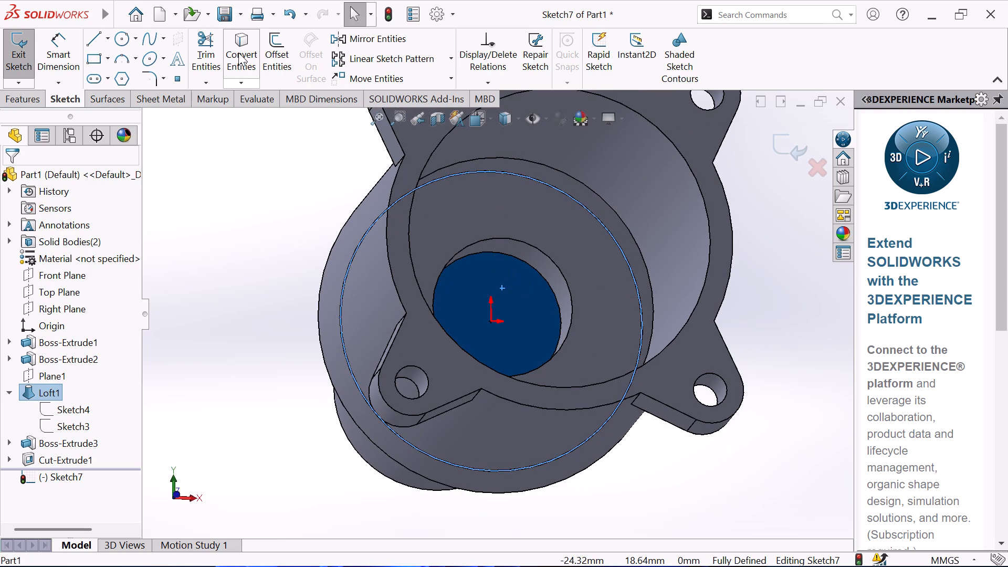
left_click(238, 52)
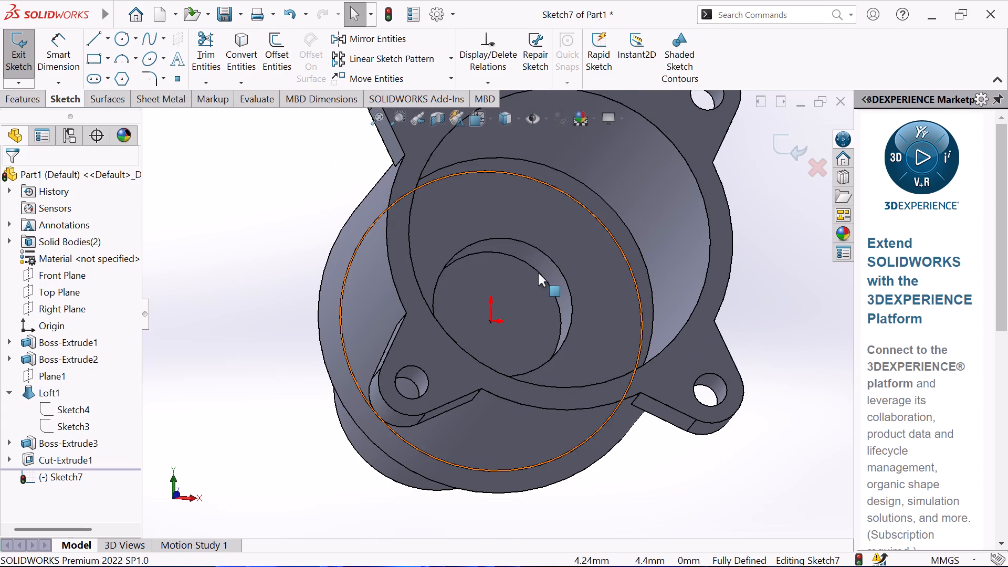
left_click(536, 269)
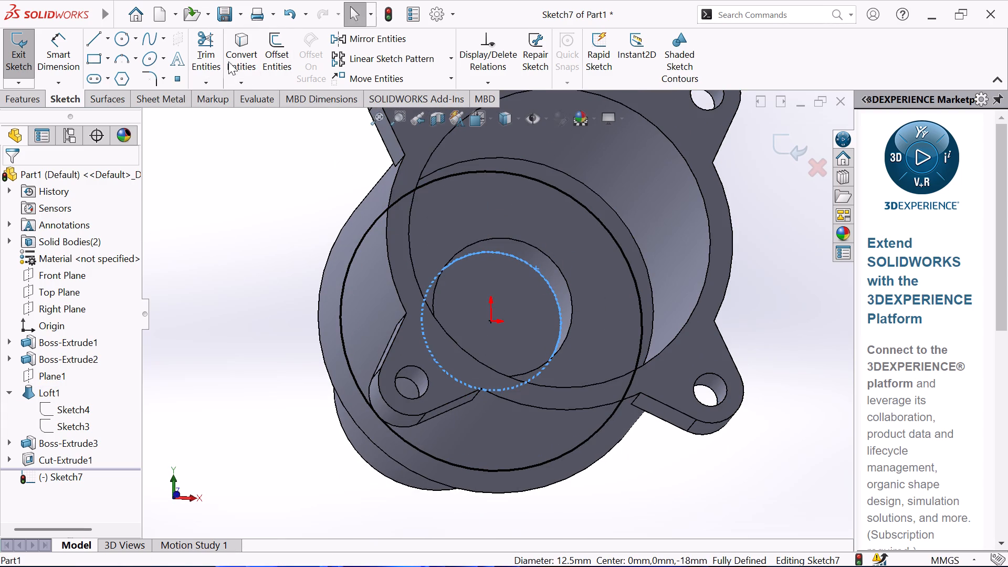
left_click(230, 59)
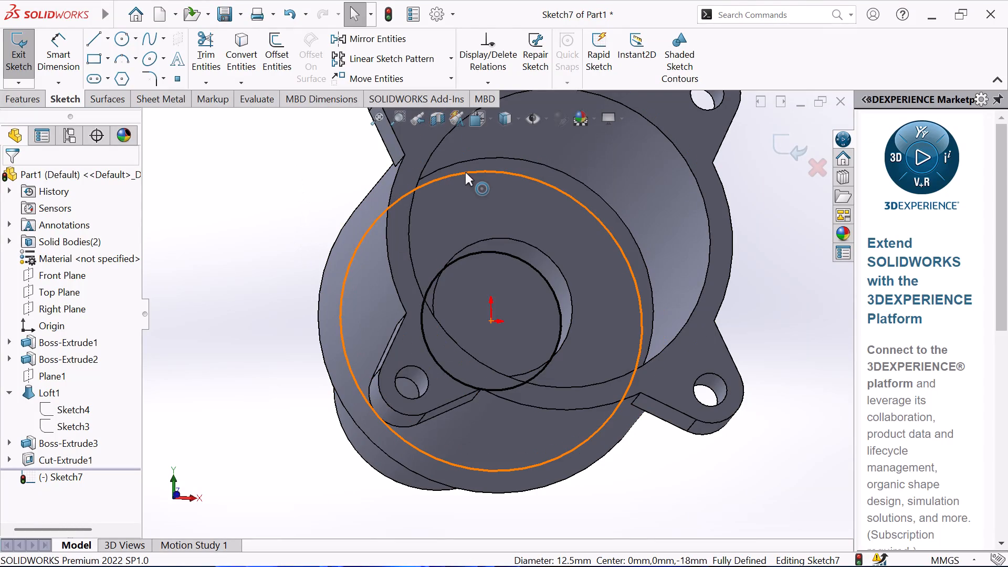
left_click(465, 173)
key("Delete")
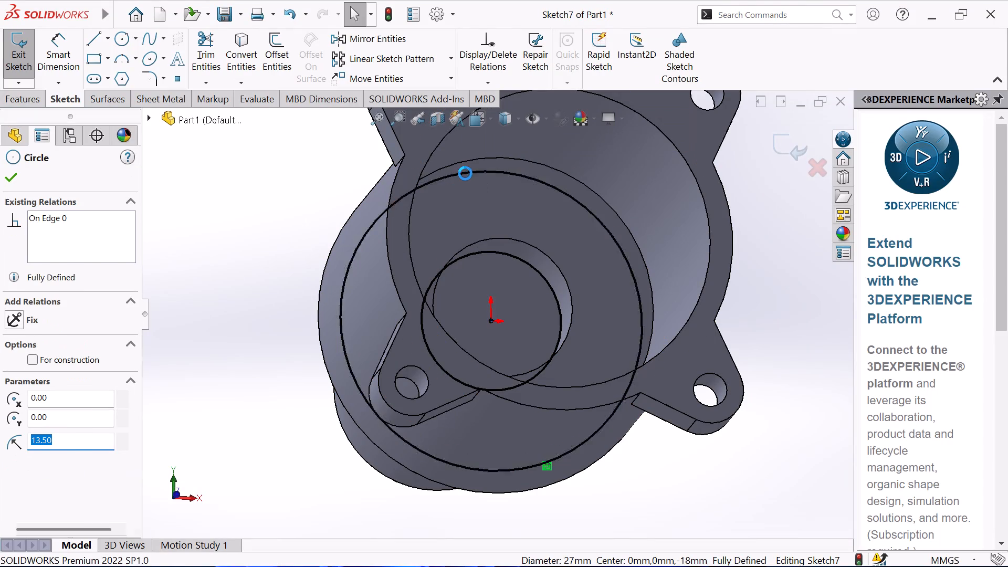
Extrude-cut the 12.5 mm circle Through All so the bore runs through the lofted end.
left_click(29, 97)
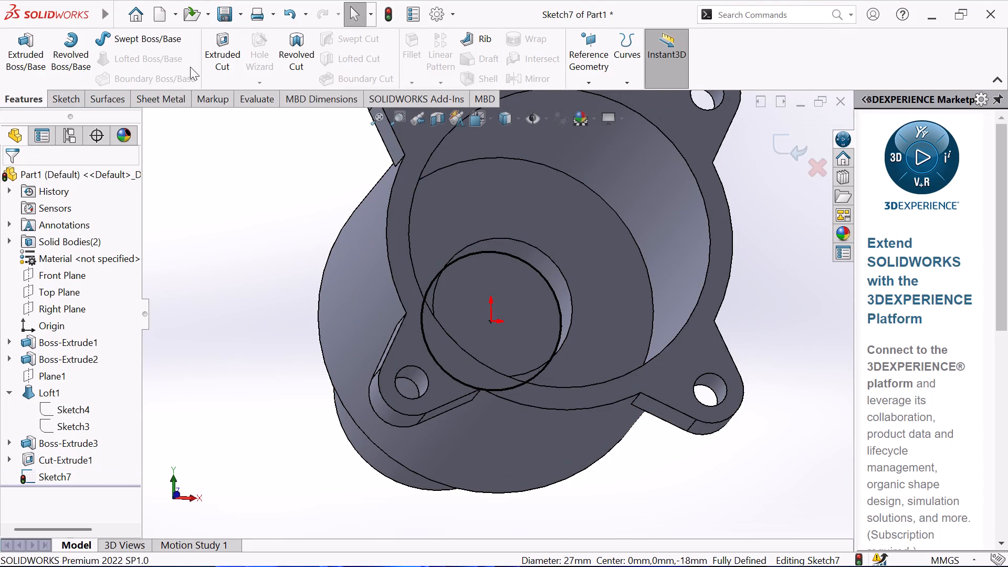
left_click(227, 56)
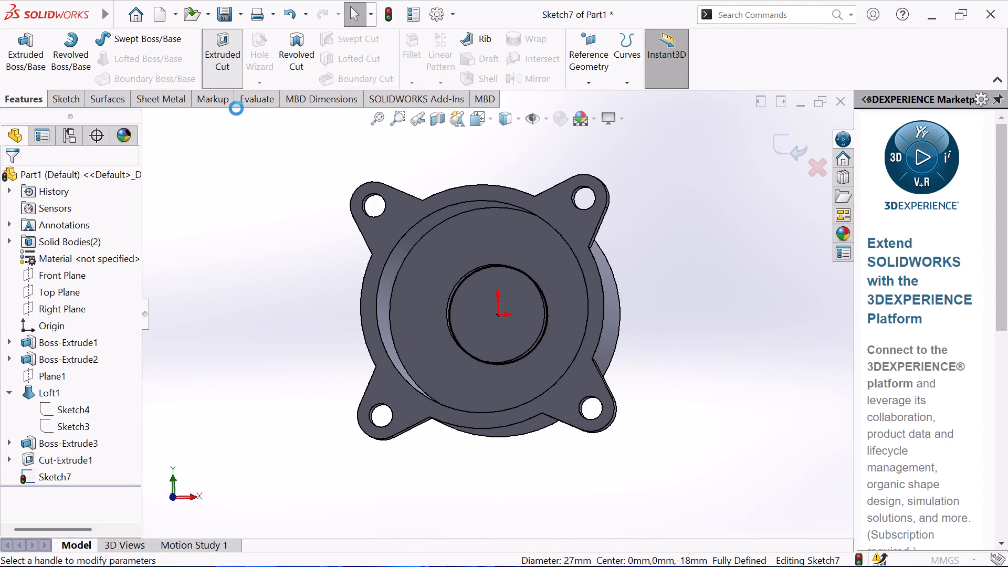
middle_click_drag(257, 251, 354, 310)
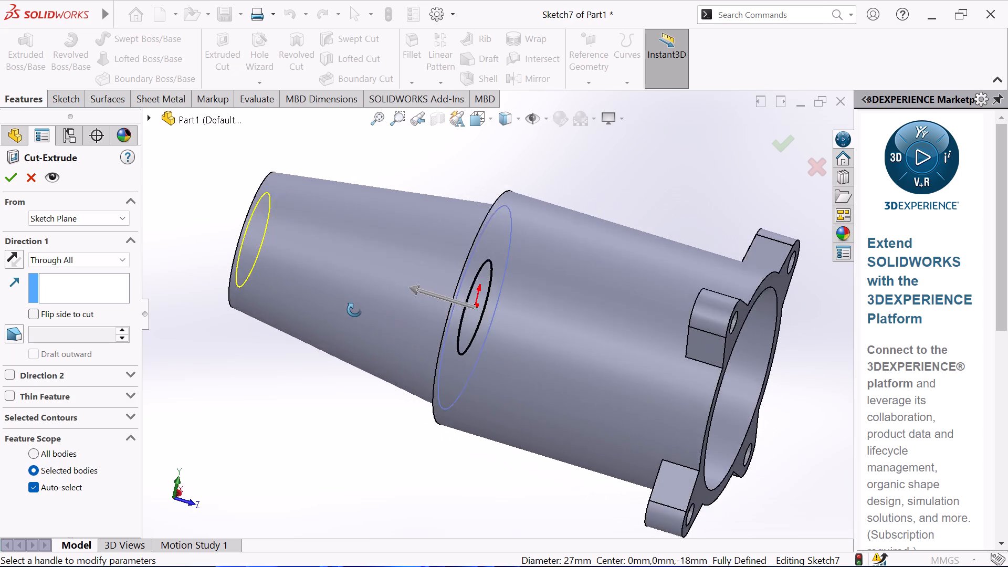
middle_click_drag(354, 310, 359, 311)
left_click(12, 181)
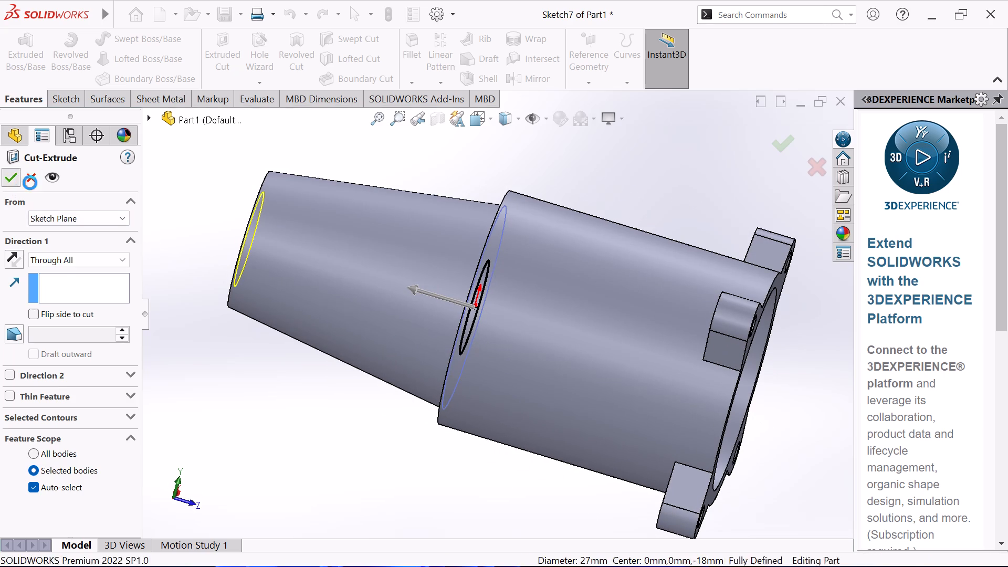
left_click(190, 211)
Examine the bore and wall thickness in a temporary section view cut along the Top Plane.
middle_click_drag(200, 207, 233, 230)
left_click(442, 120)
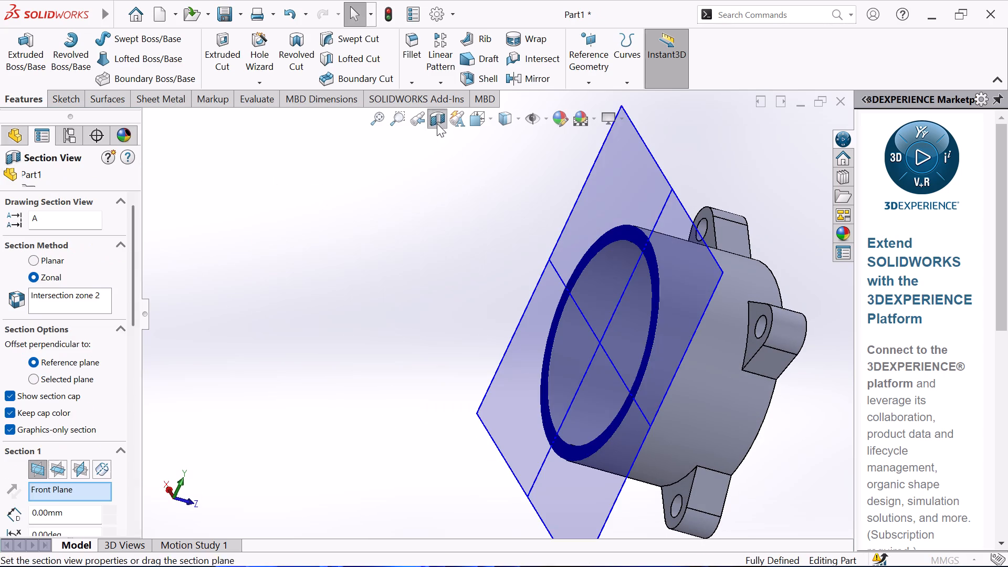
left_click(57, 468)
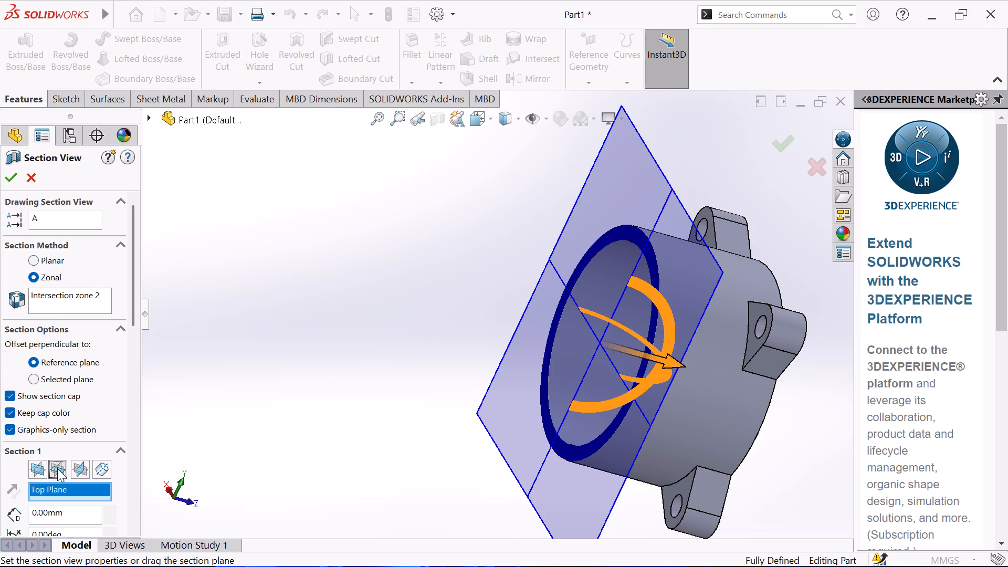
middle_click_drag(323, 442, 290, 561)
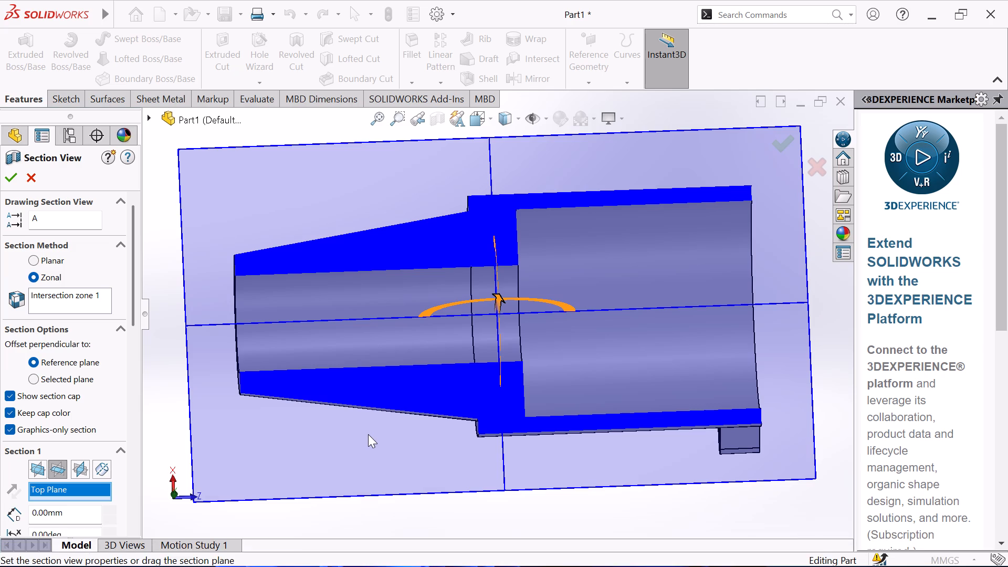
scroll(368, 434, "up", 2)
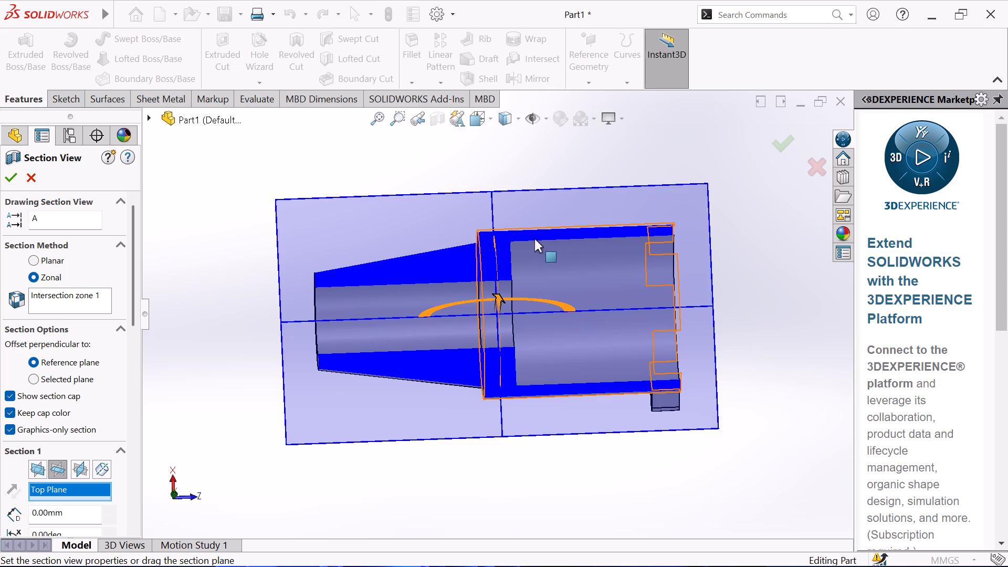
scroll(529, 239, "up", 1)
left_click(34, 184)
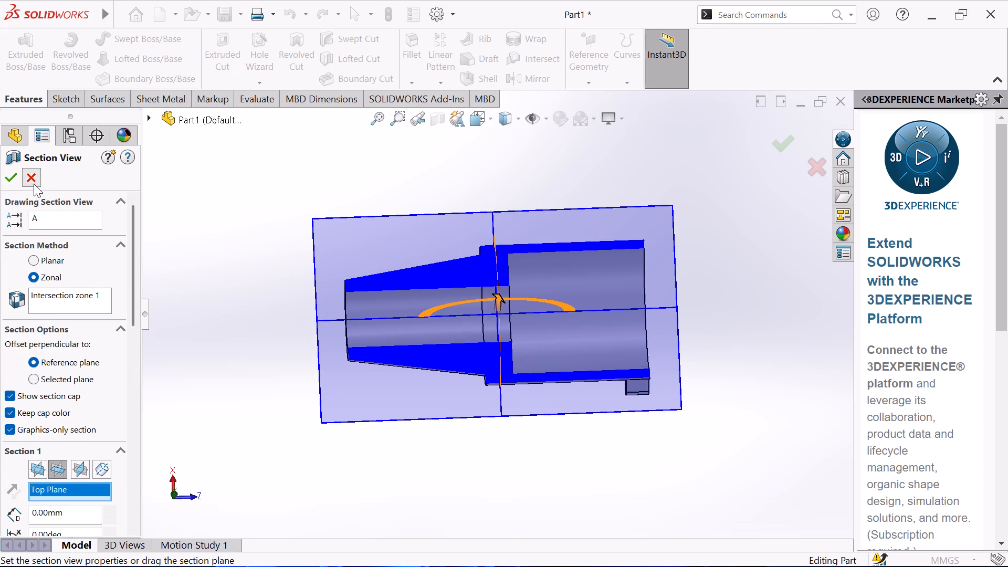
Examine the part from several angles, including the lofted tip, the lugged open end and a straight-on side view.
middle_click_drag(714, 213, 775, 280)
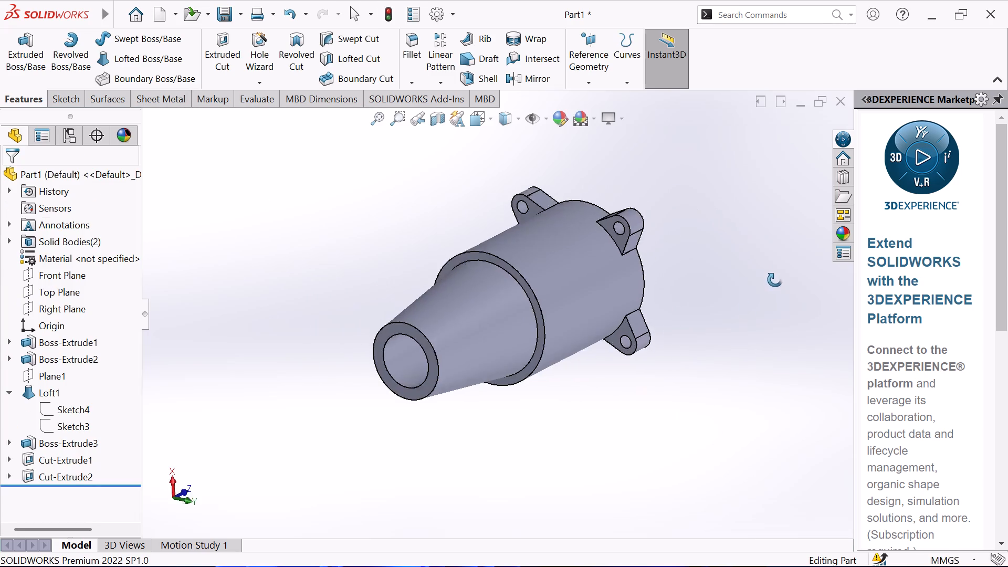
middle_click_drag(775, 280, 756, 439)
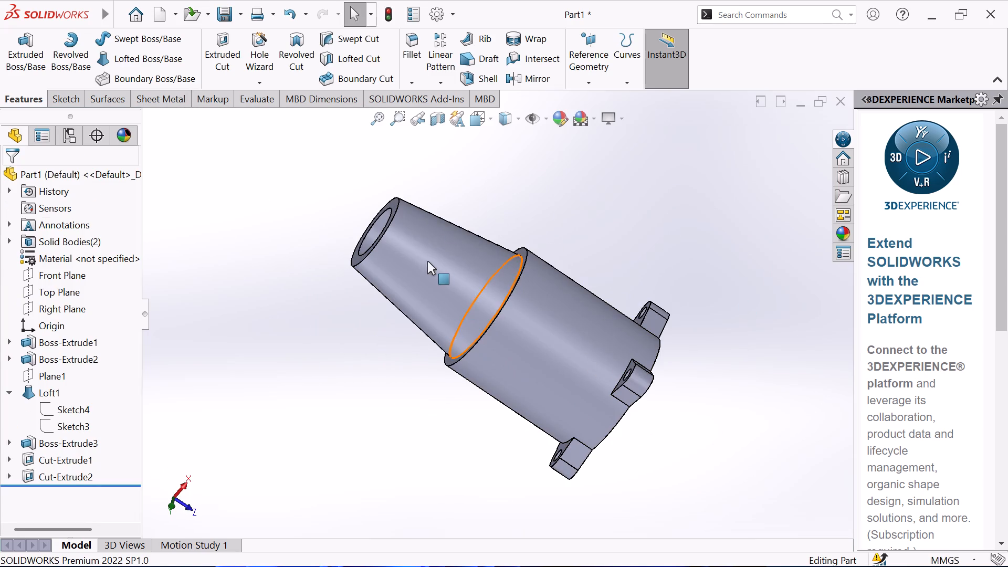
left_click(478, 116)
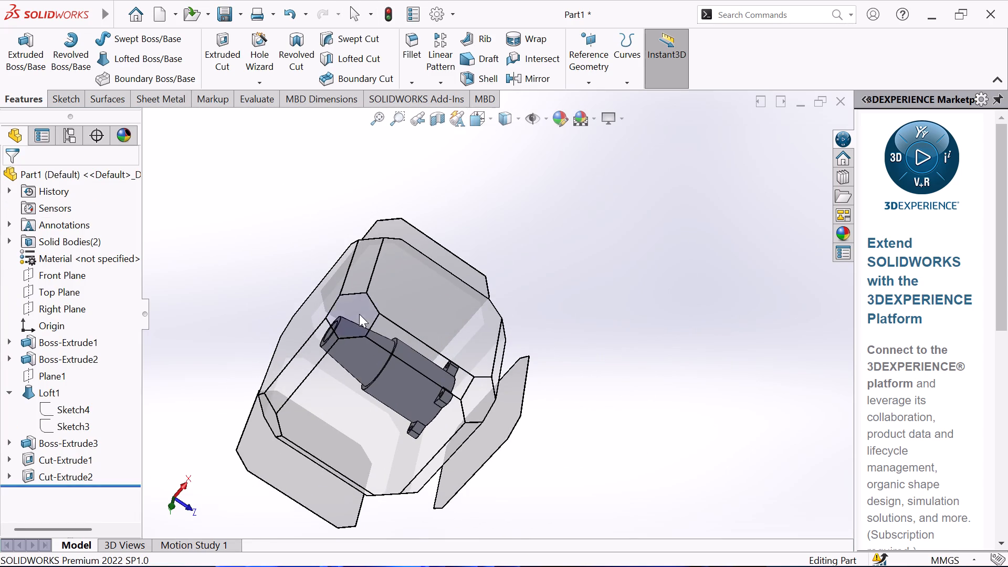
left_click(359, 314)
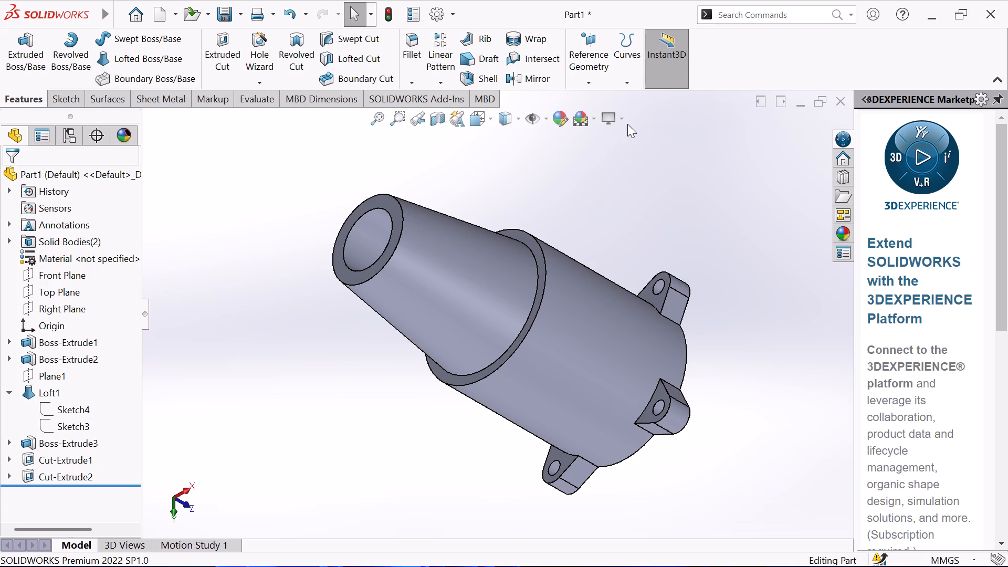
scroll(553, 328, "up", 2)
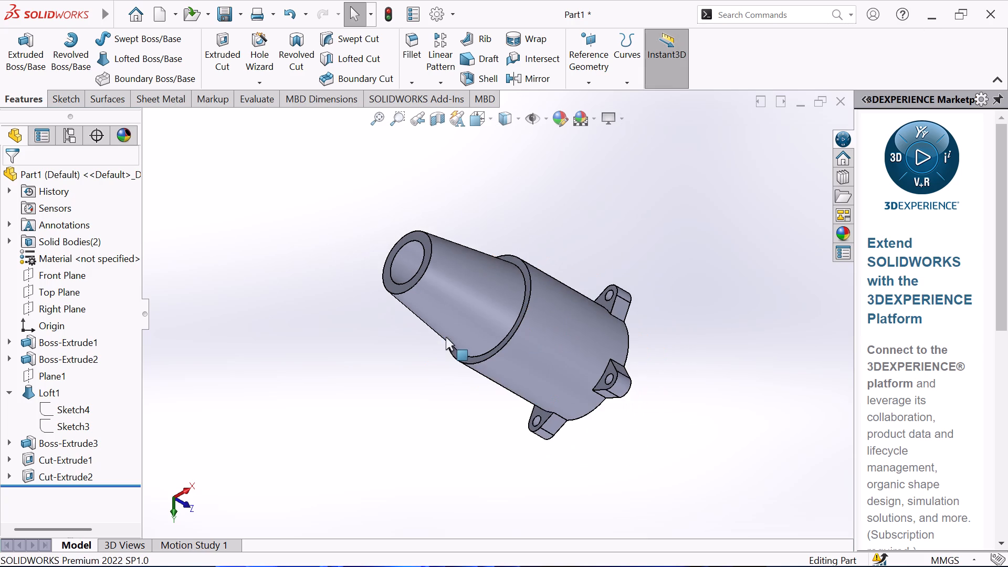
middle_click_drag(436, 341, 720, 336)
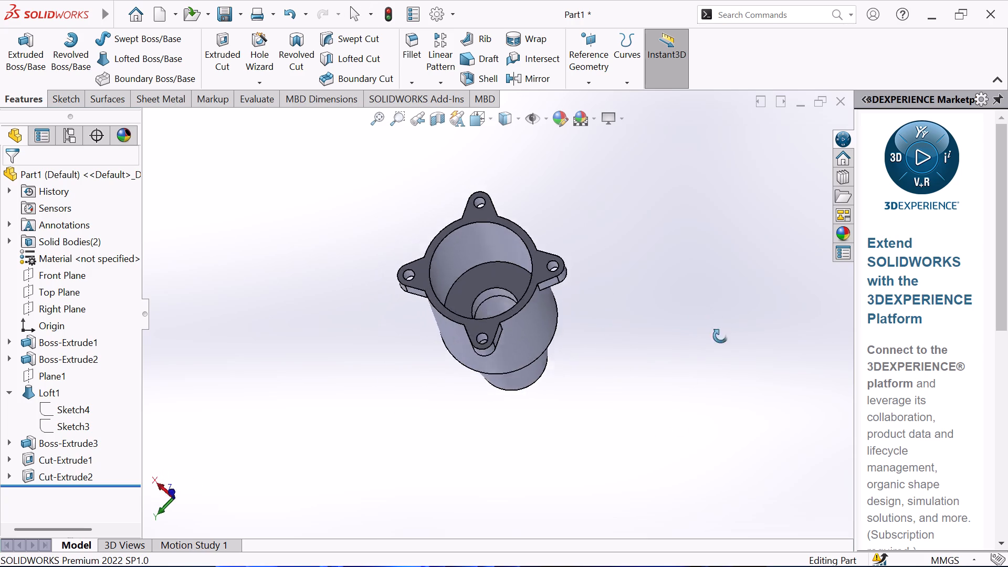
middle_click_drag(720, 336, 346, 396)
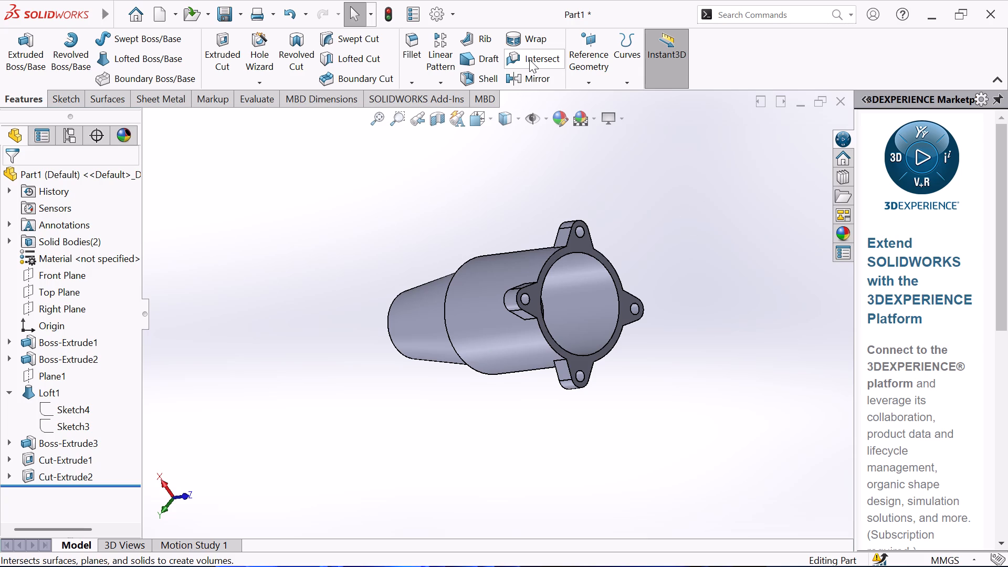
scroll(617, 285, "up", 2)
middle_click_drag(324, 285, 555, 262)
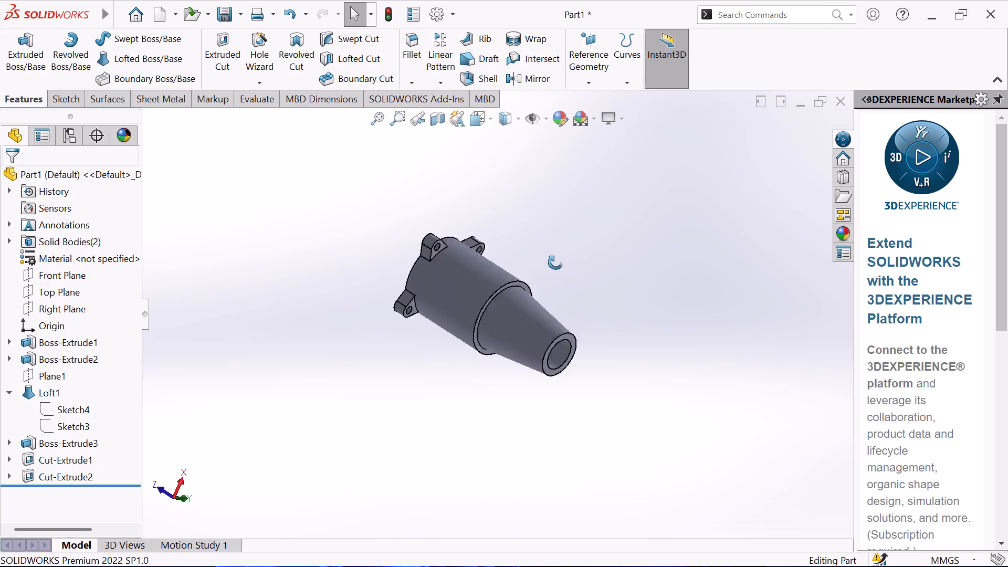
middle_click_drag(555, 262, 260, 359)
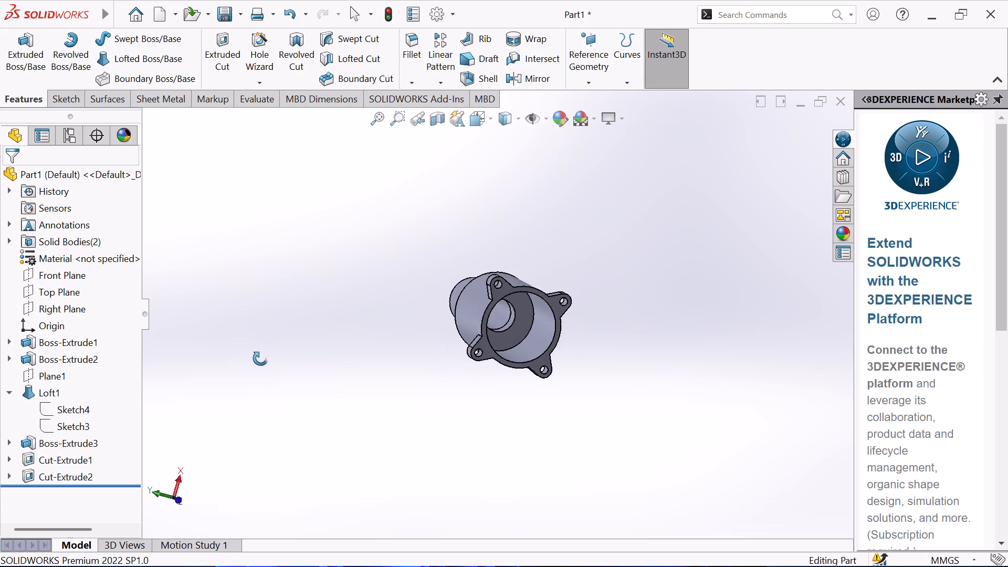
middle_click_drag(260, 359, 279, 307)
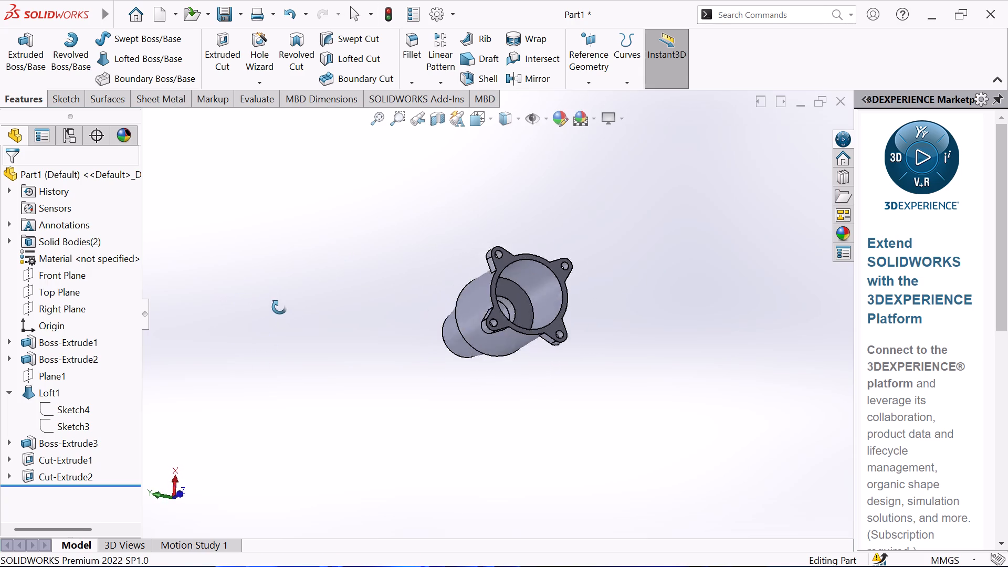
middle_click_drag(279, 307, 362, 322)
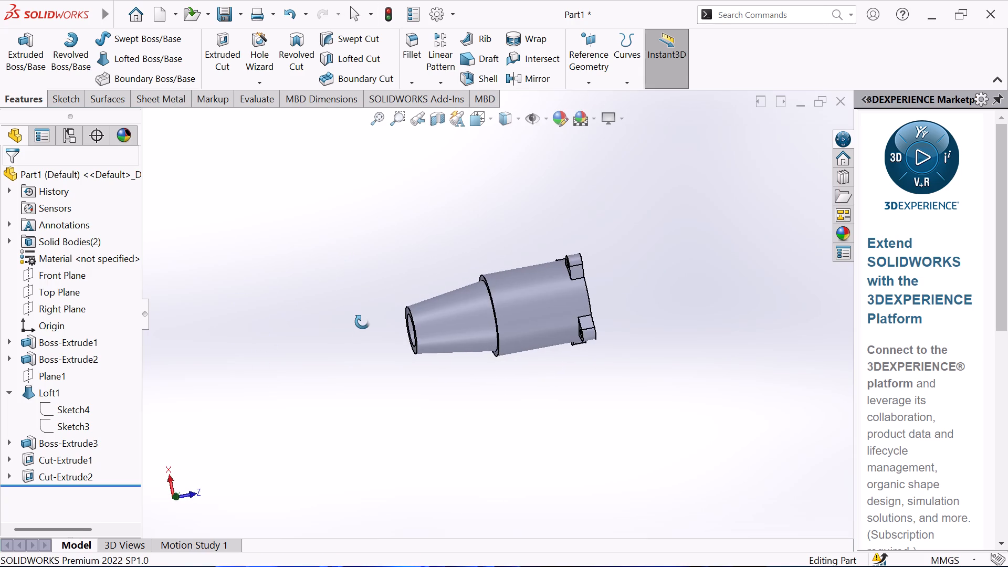
middle_click_drag(362, 322, 187, 334)
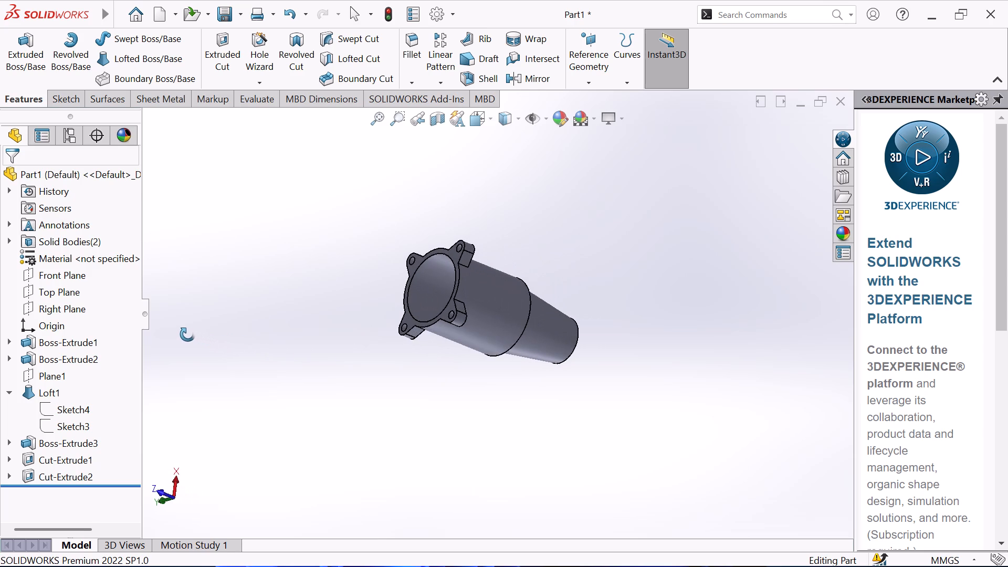
middle_click_drag(187, 334, 235, 344)
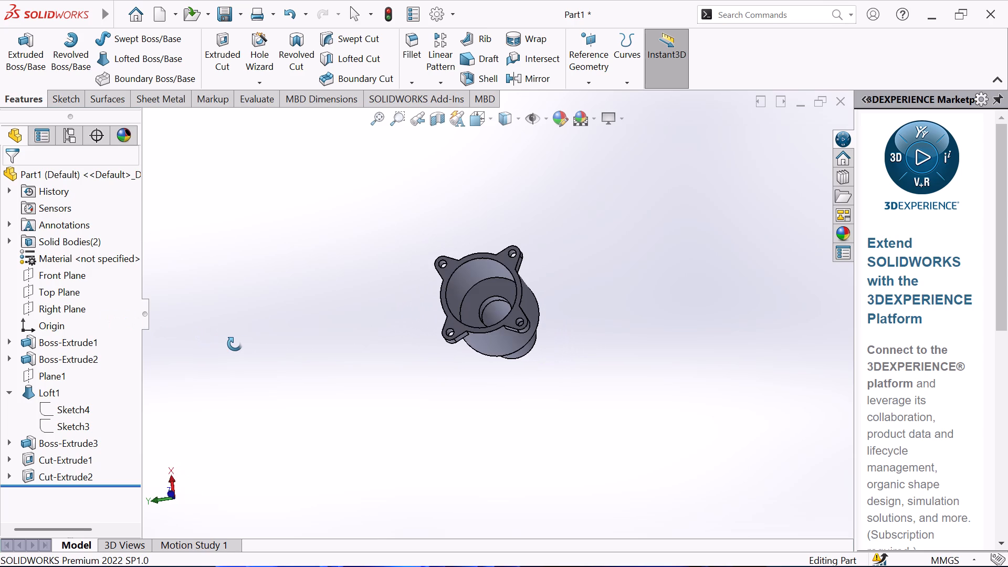
middle_click_drag(235, 344, 257, 346)
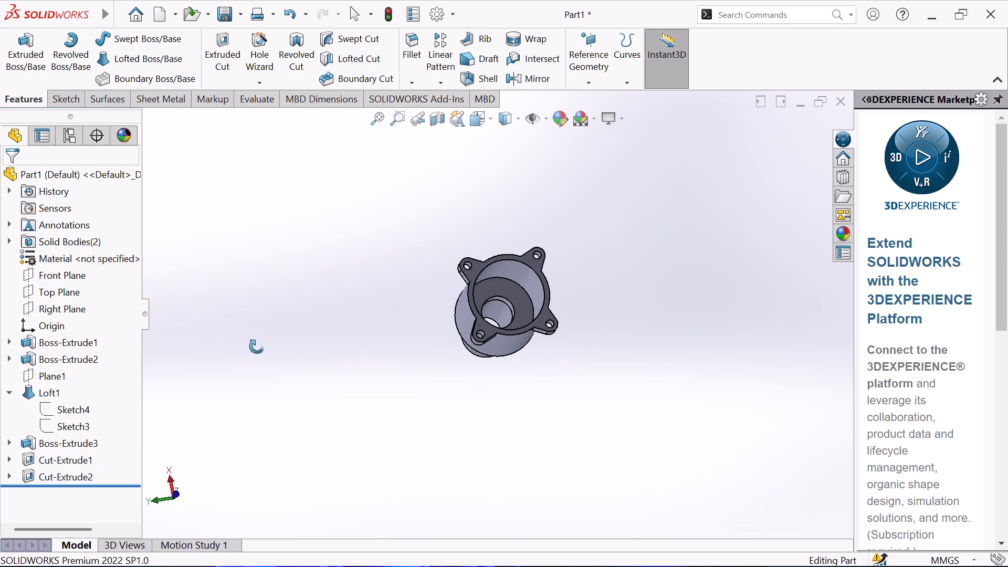
middle_click_drag(257, 346, 394, 354)
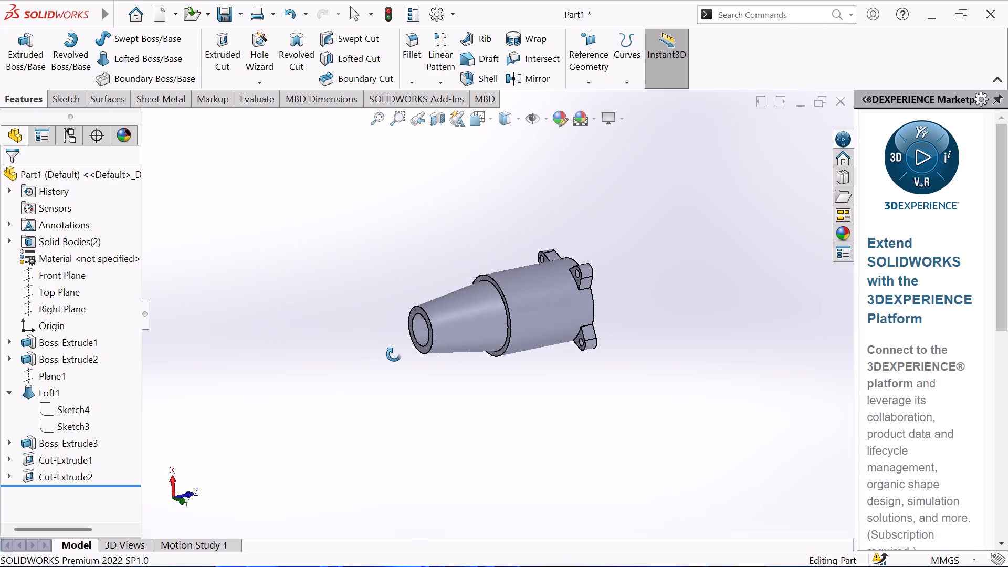
middle_click_drag(394, 354, 400, 352)
middle_click_drag(400, 352, 394, 353)
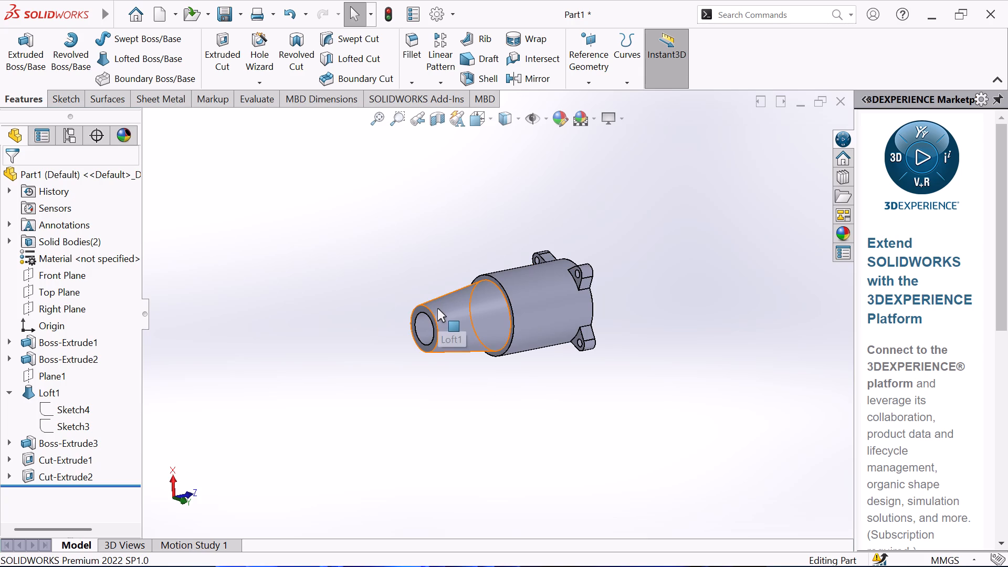
key("ctrl+8")
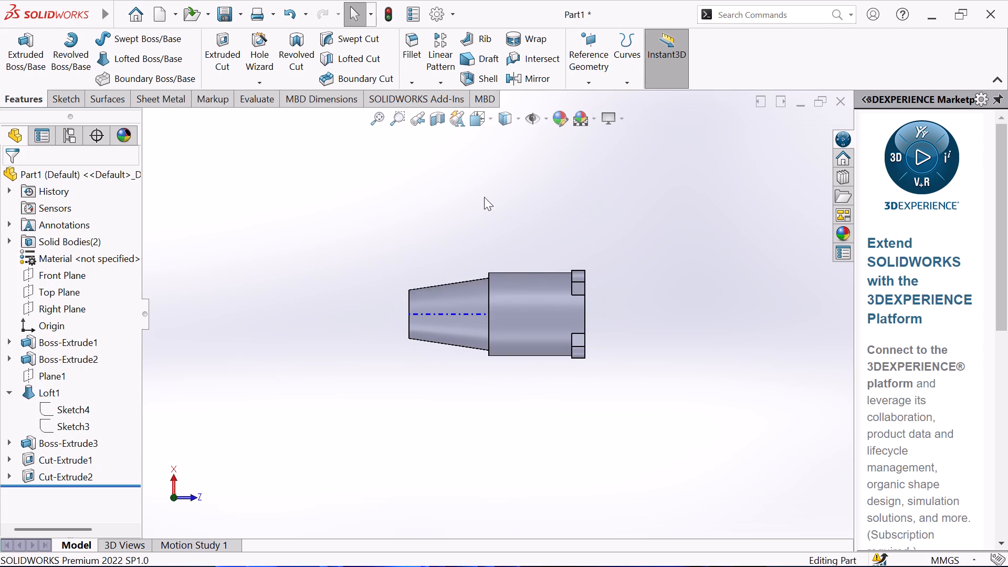
left_click_drag(427, 313, 433, 311)
left_click_drag(433, 311, 665, 307)
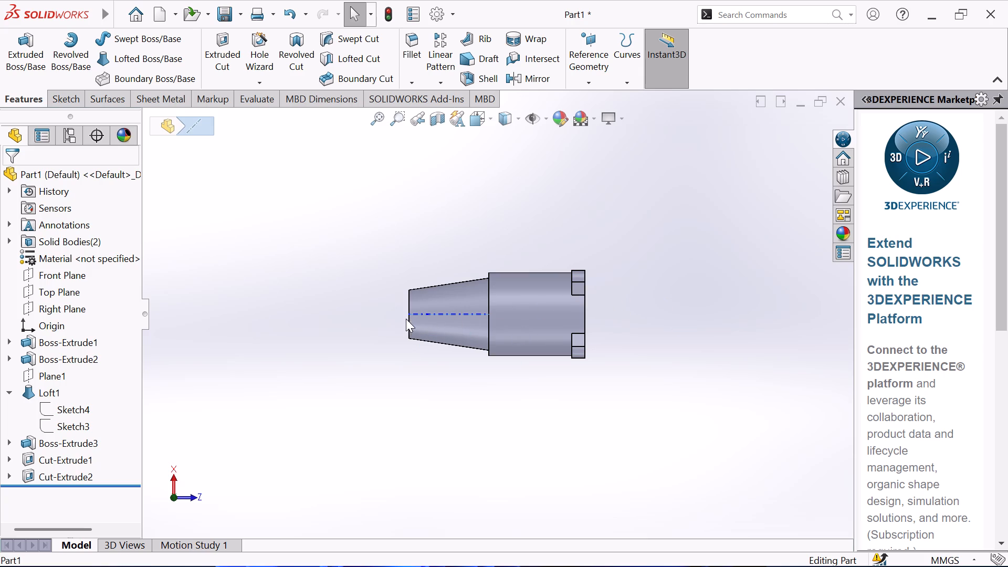
Turn off the display of axes so the dash-dot line through the lofted end is hidden.
left_click_drag(413, 316, 320, 338)
left_click(546, 120)
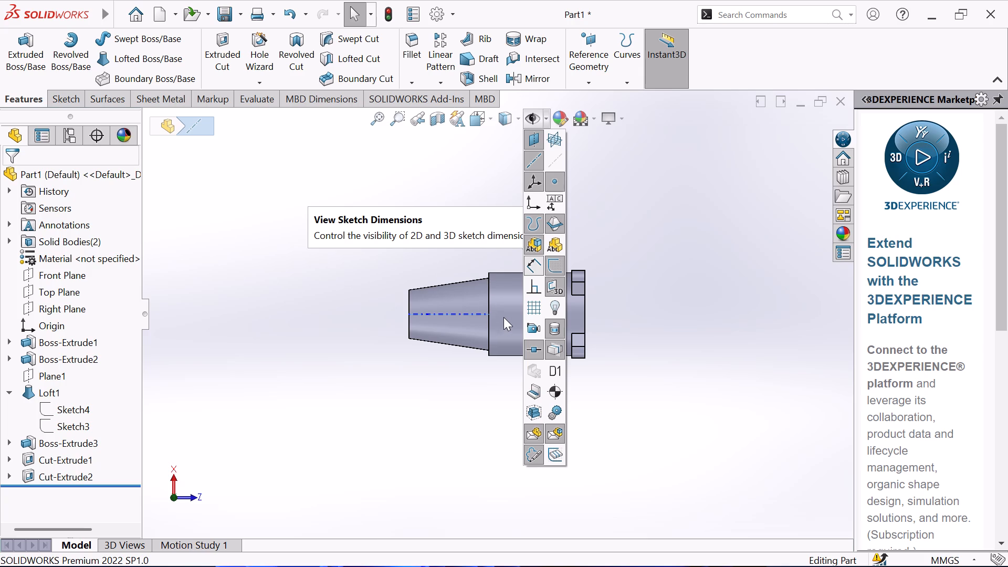
left_click(534, 164)
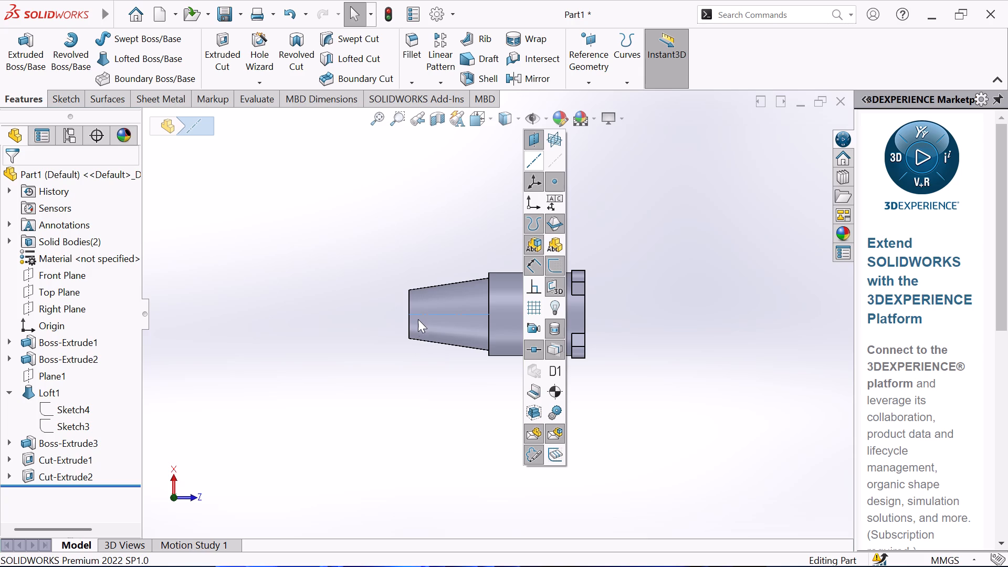
left_click(418, 318)
left_click(419, 316)
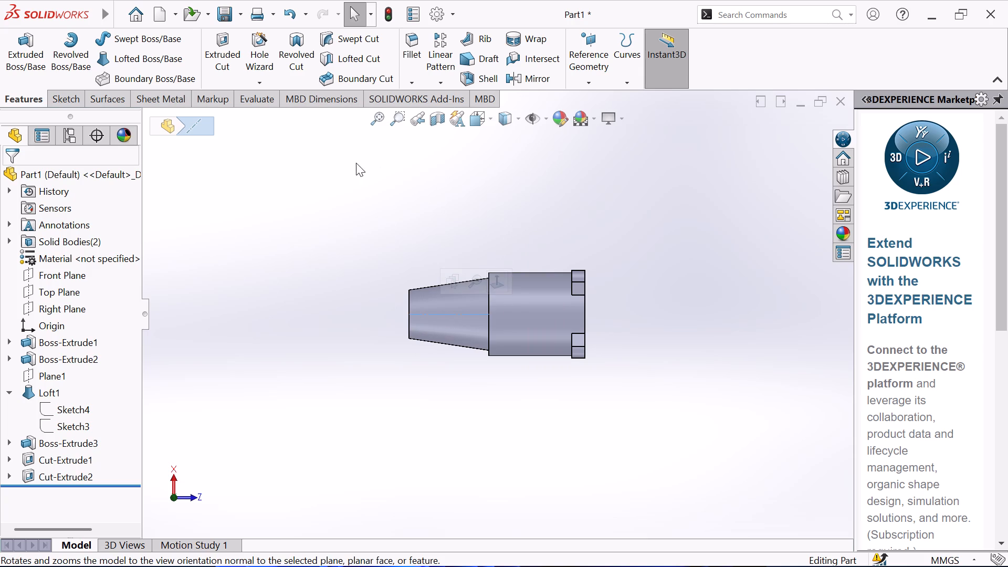
left_click(354, 166)
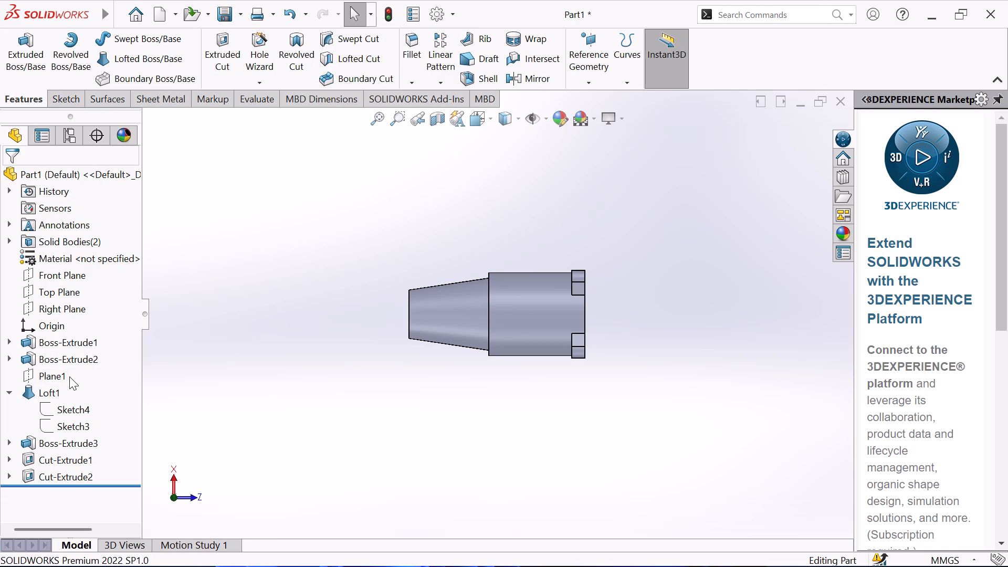
Start a sketch on the Top Plane and draw a vertical centerline about 53 mm long from above the origin past the lofted tip.
left_click(66, 291)
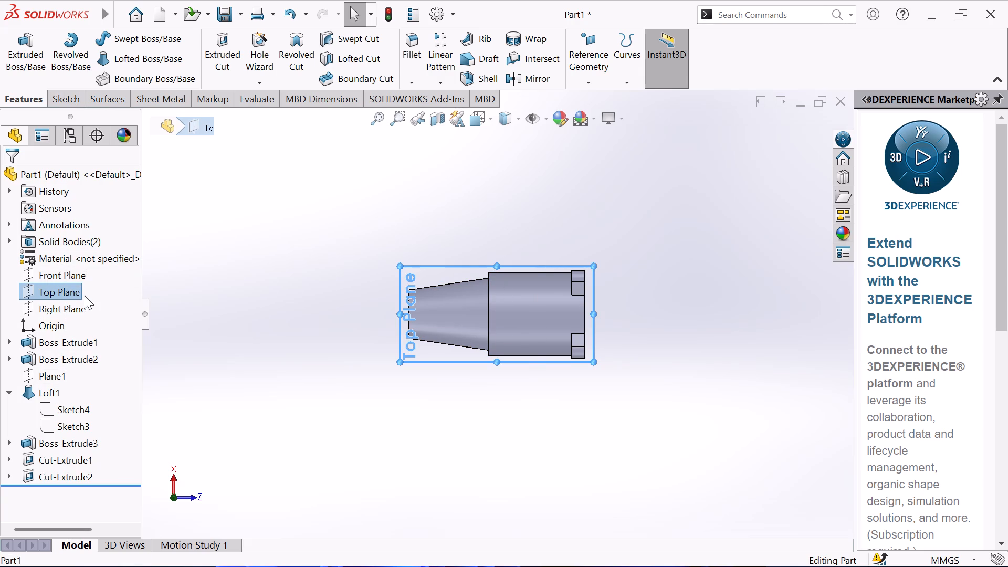
left_click(70, 102)
left_click(12, 50)
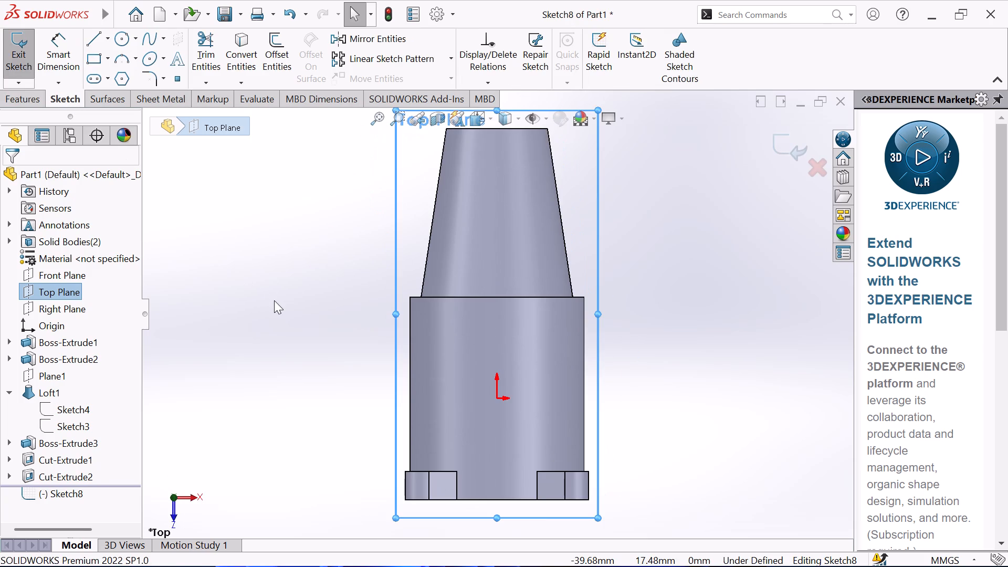
left_click(111, 37)
left_click(94, 82)
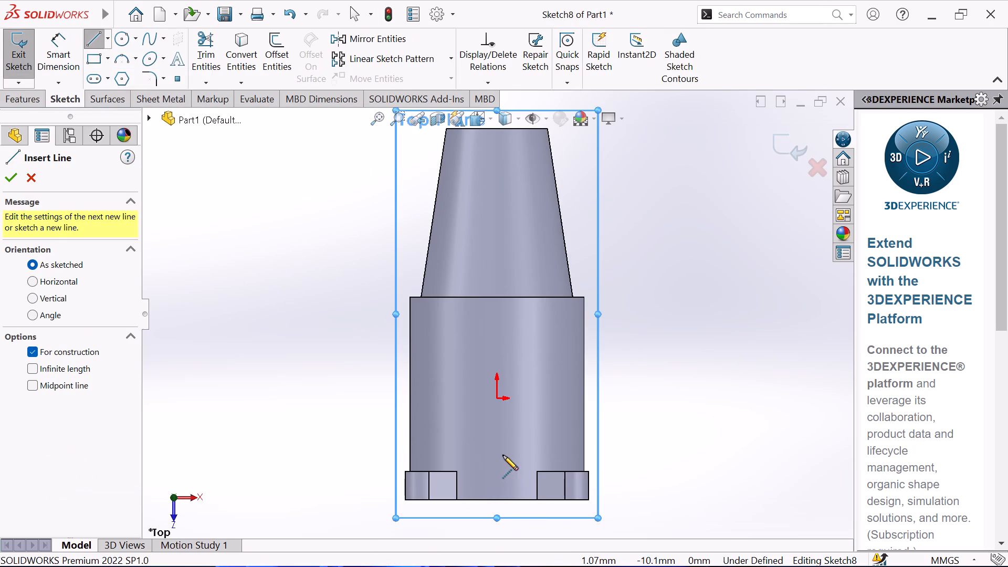
left_click(496, 350)
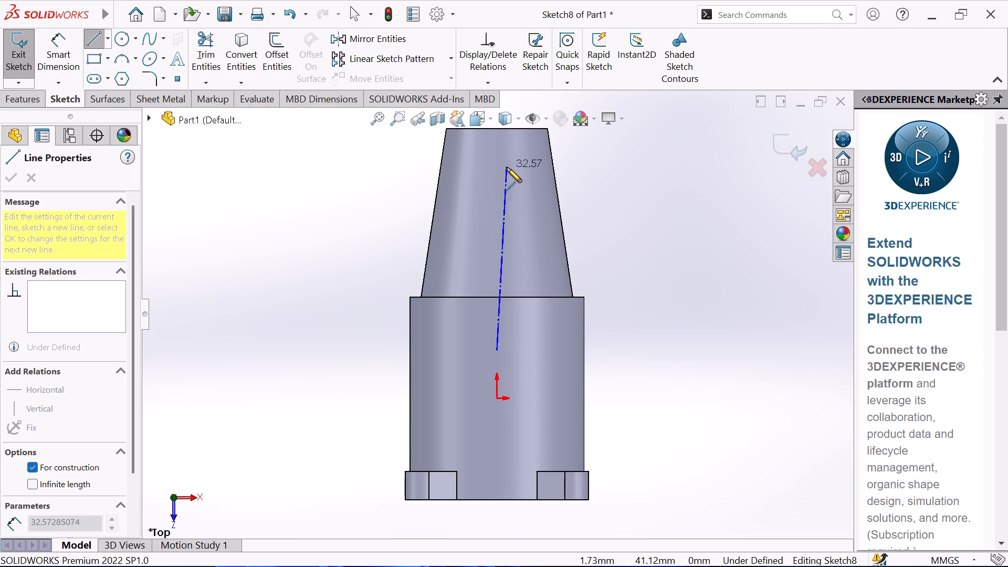
scroll(507, 167, "up", 2)
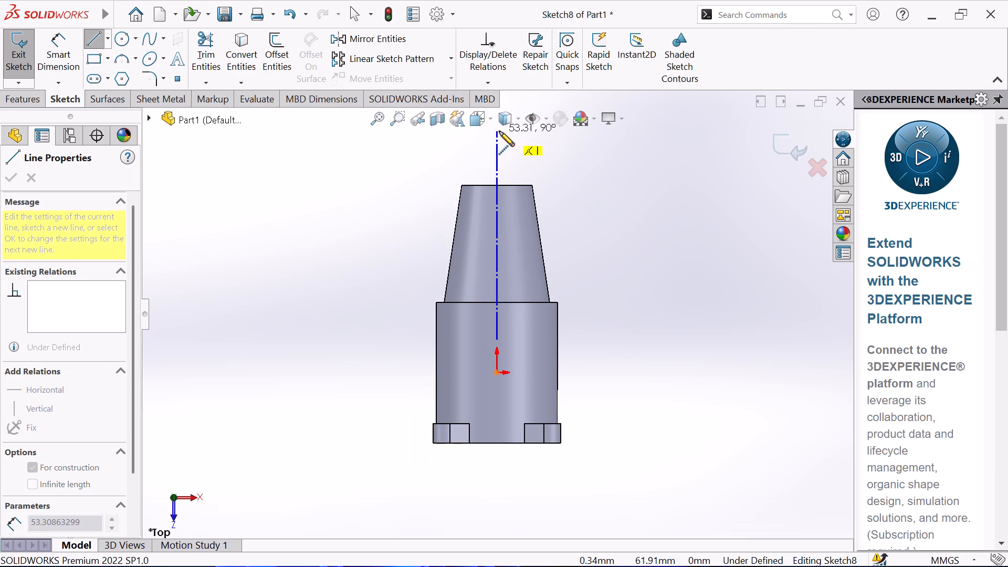
left_click(499, 131)
right_click(318, 206)
left_click(378, 215)
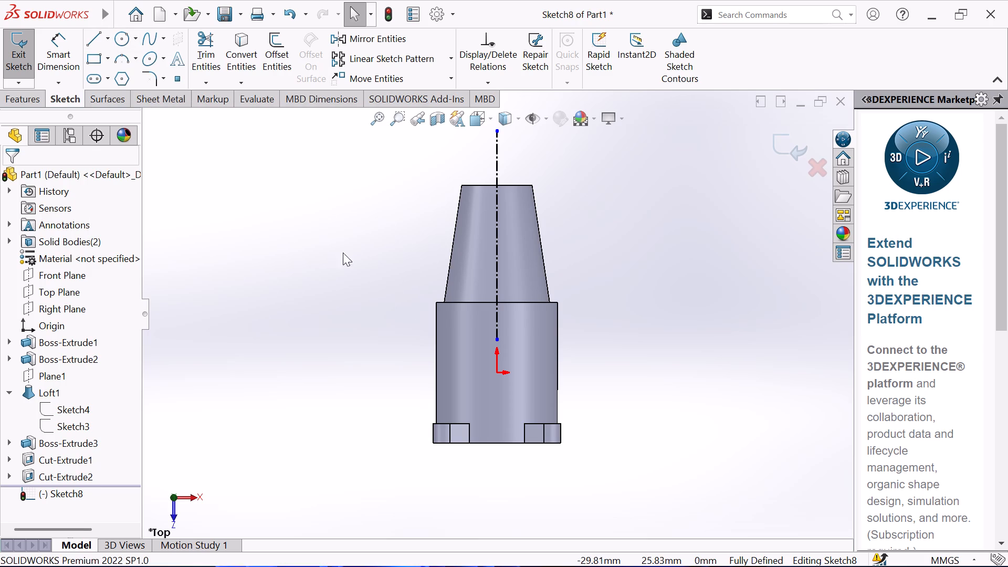
Attach the lower endpoint of the vertical centerline to the sketch origin.
left_click_drag(496, 341, 496, 345)
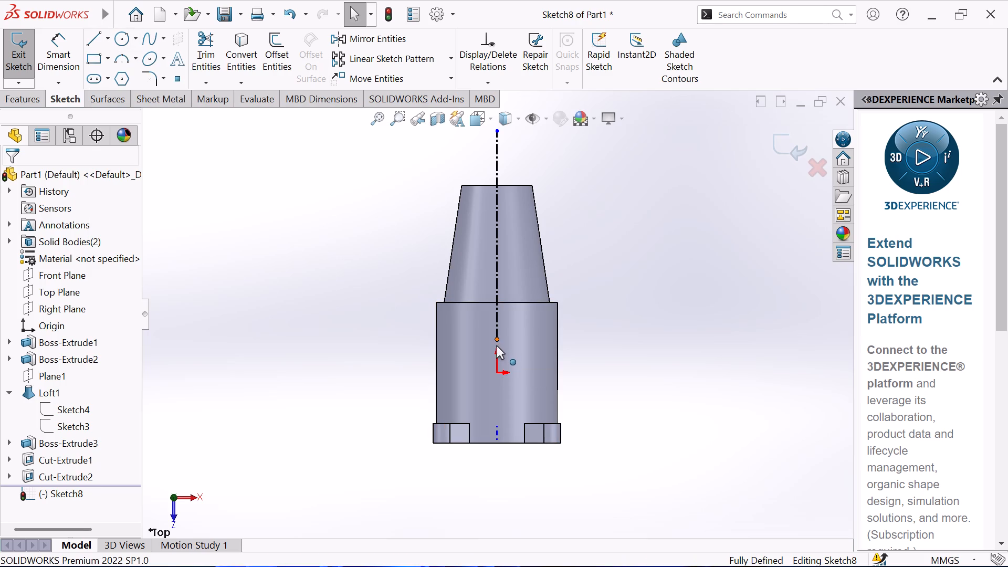
left_click_drag(496, 345, 498, 374)
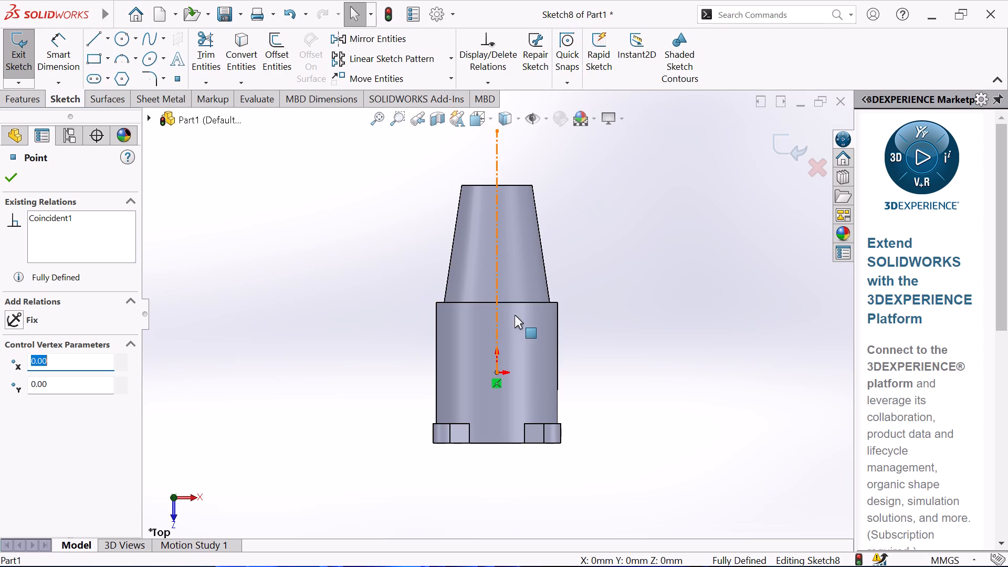
scroll(527, 303, "up", 1)
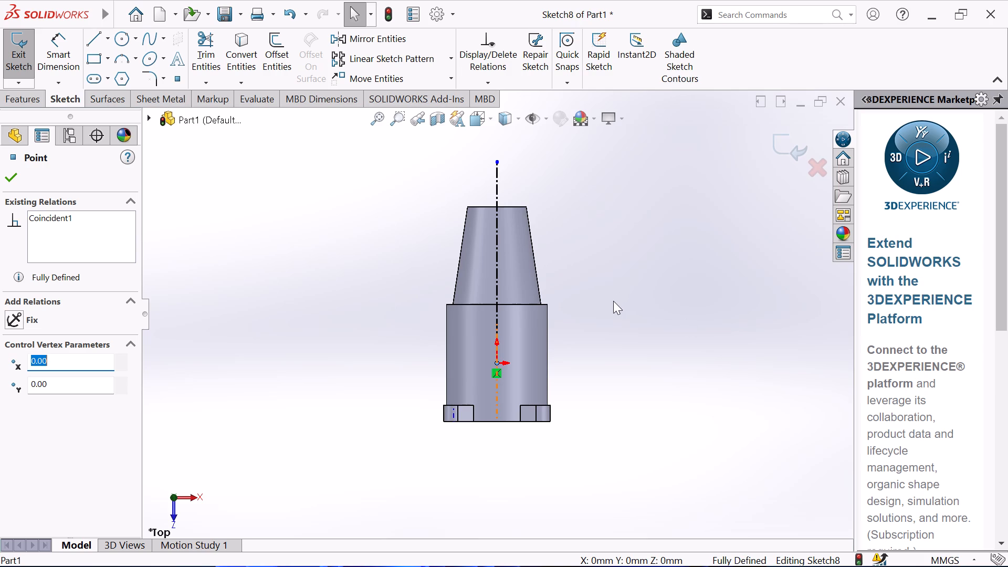
left_click(6, 176)
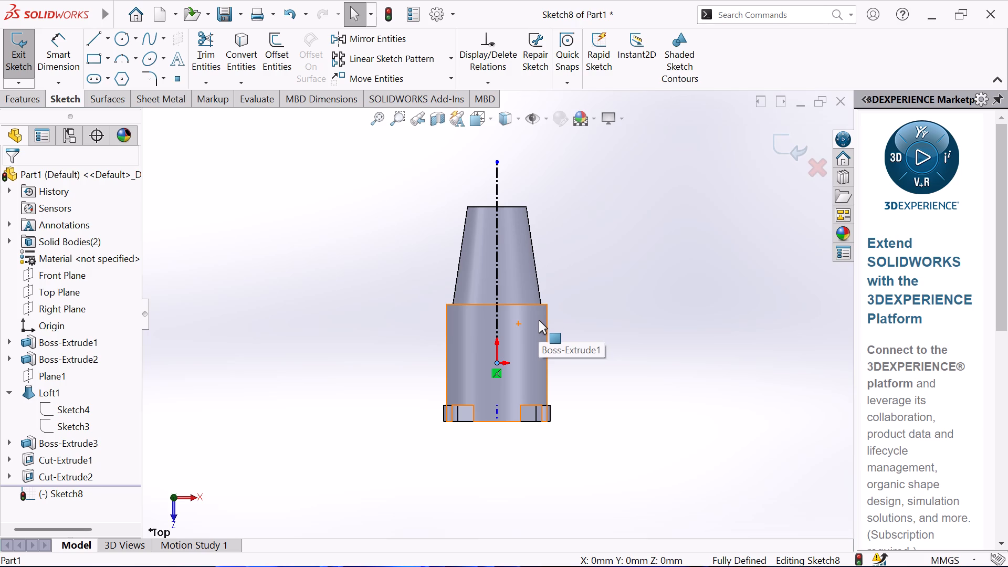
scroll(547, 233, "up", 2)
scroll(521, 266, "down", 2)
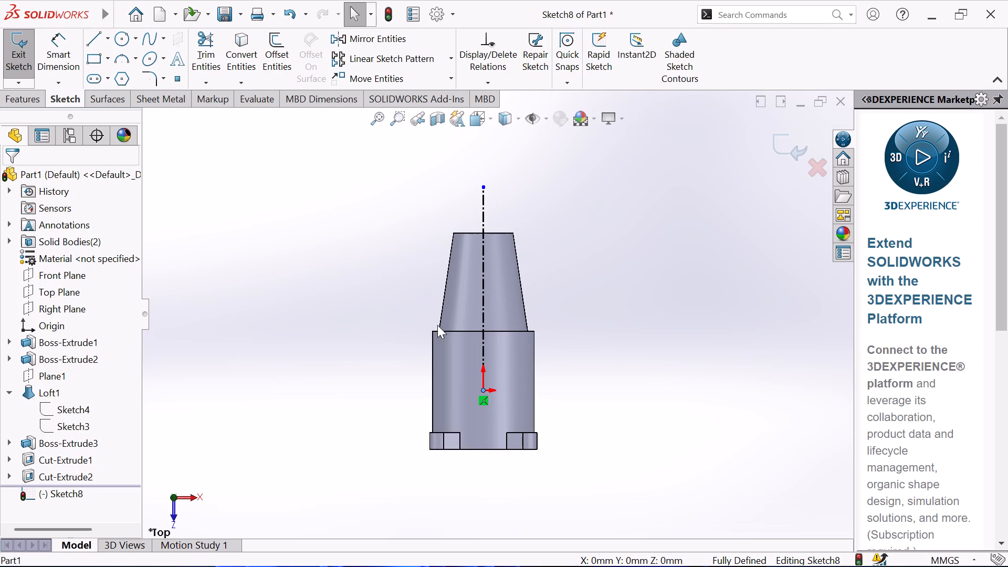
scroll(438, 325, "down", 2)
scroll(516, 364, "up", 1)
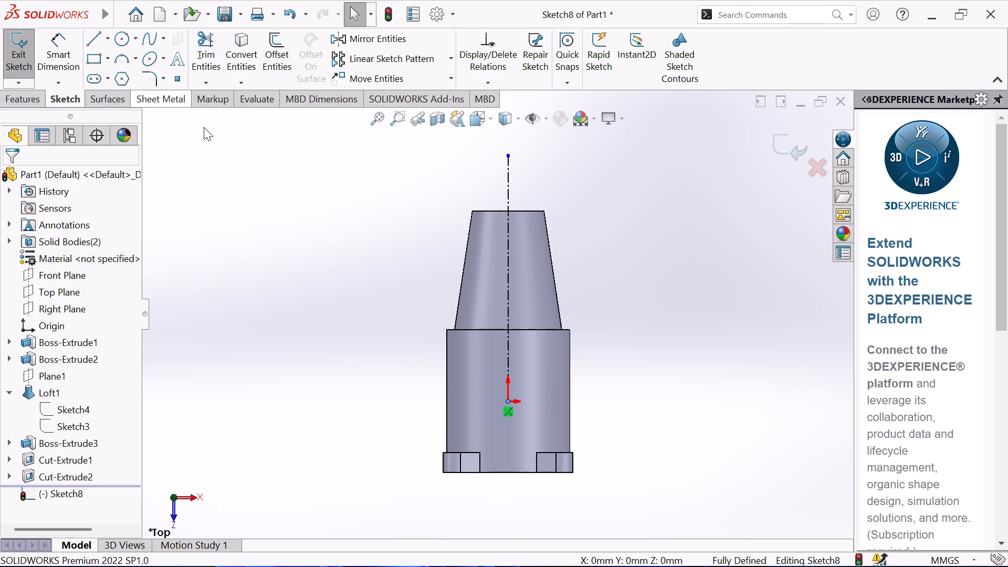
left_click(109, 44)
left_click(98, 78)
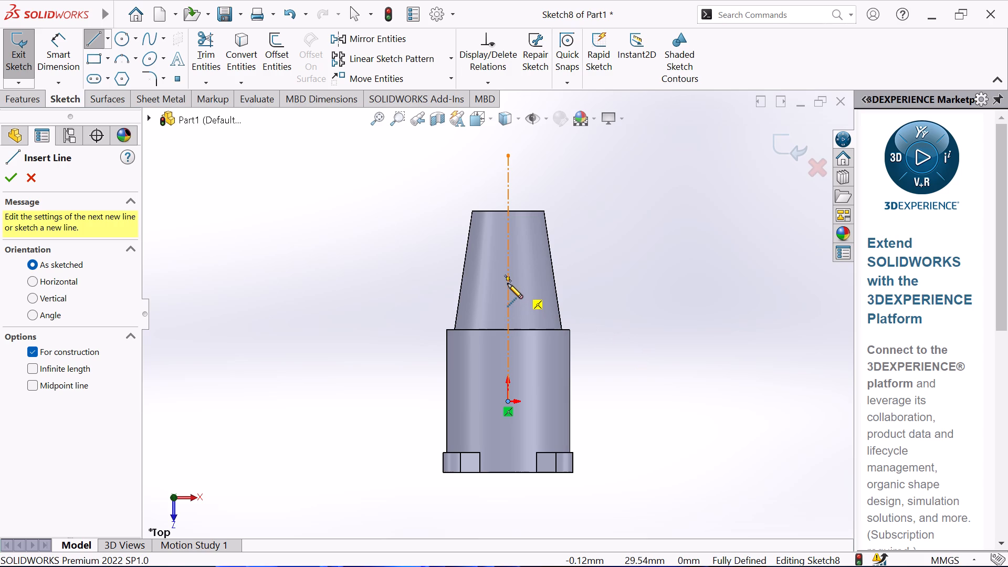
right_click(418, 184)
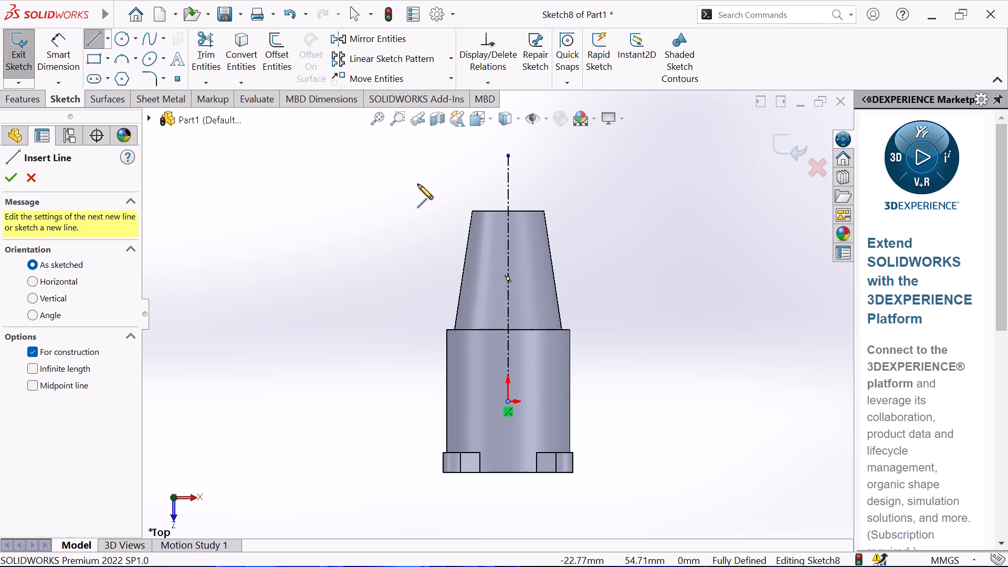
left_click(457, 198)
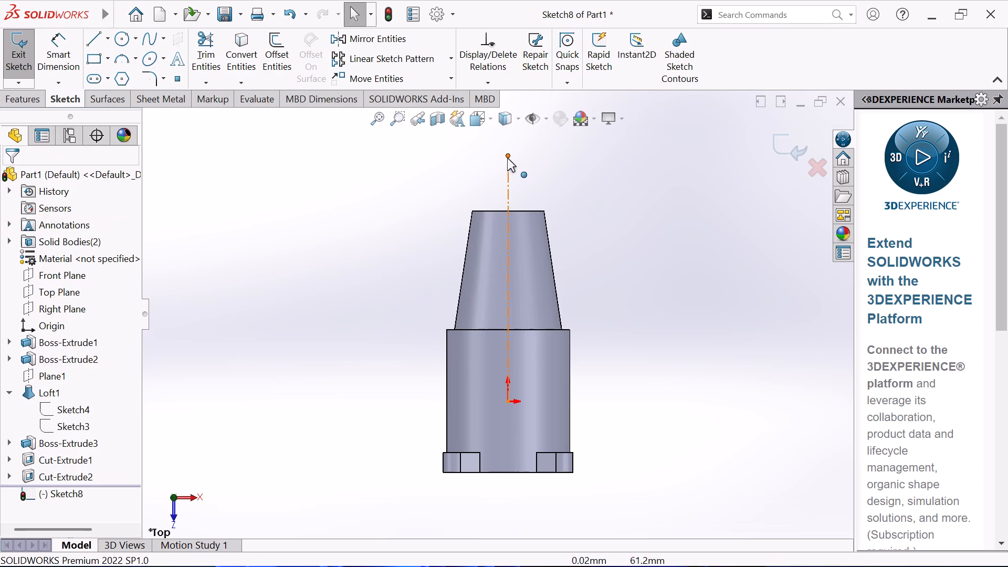
Move the upper endpoint of the vertical centerline onto the midpoint of the lofted tip's end edge.
left_click_drag(507, 158, 507, 212)
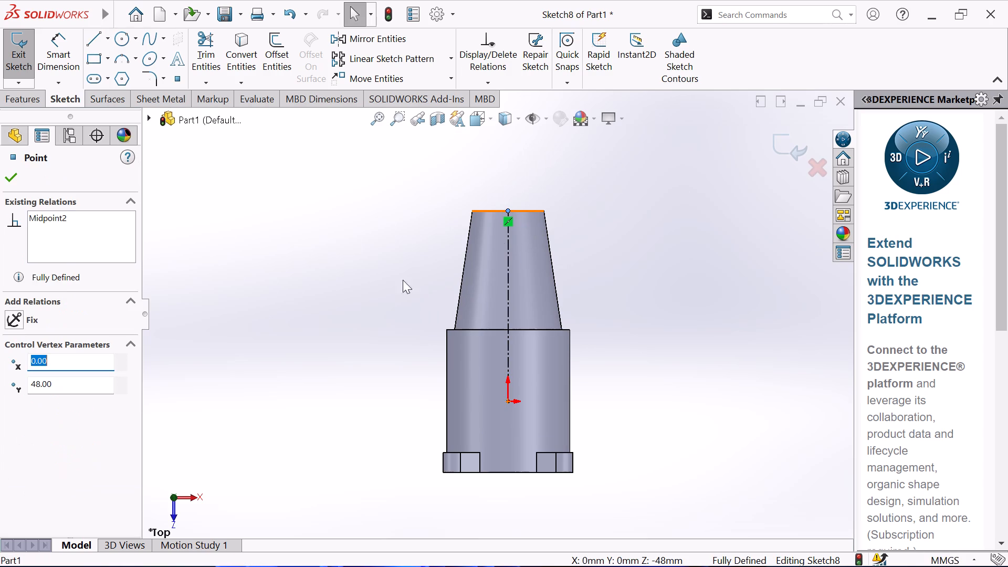
Draw a slanted centerline about 39 mm long from the vertical centerline's midpoint outward across the loft's tapered side.
left_click(106, 38)
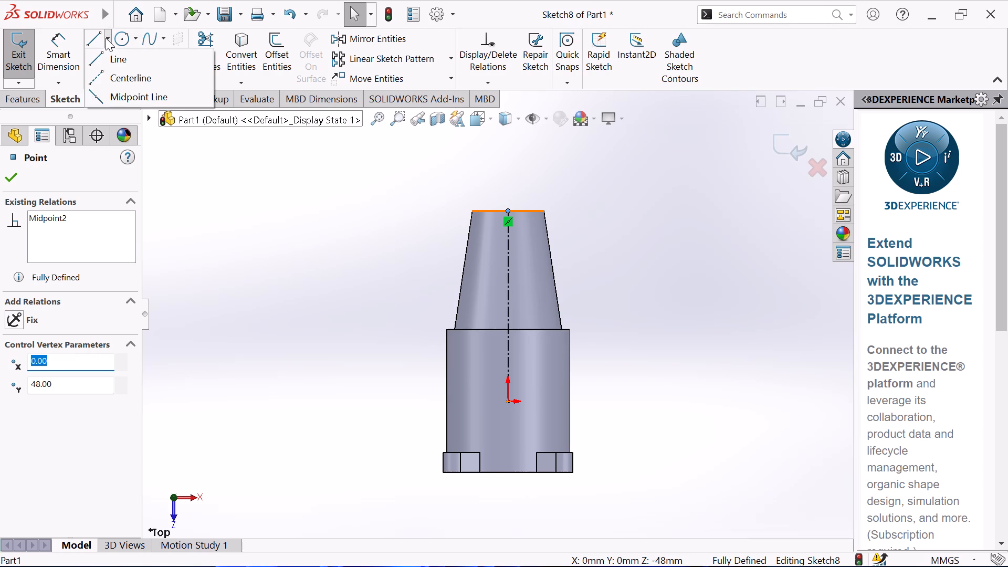
left_click(97, 73)
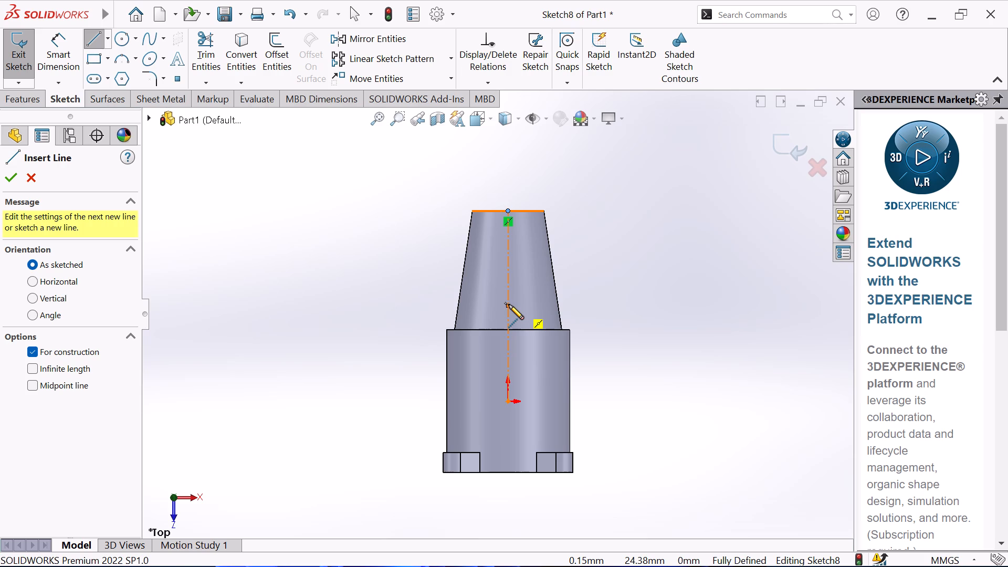
left_click(509, 304)
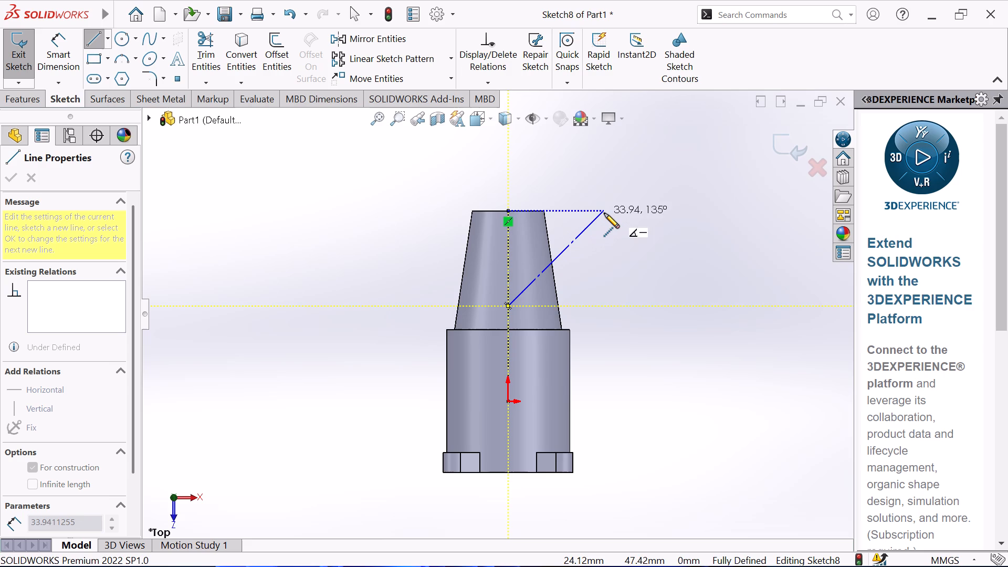
left_click(631, 209)
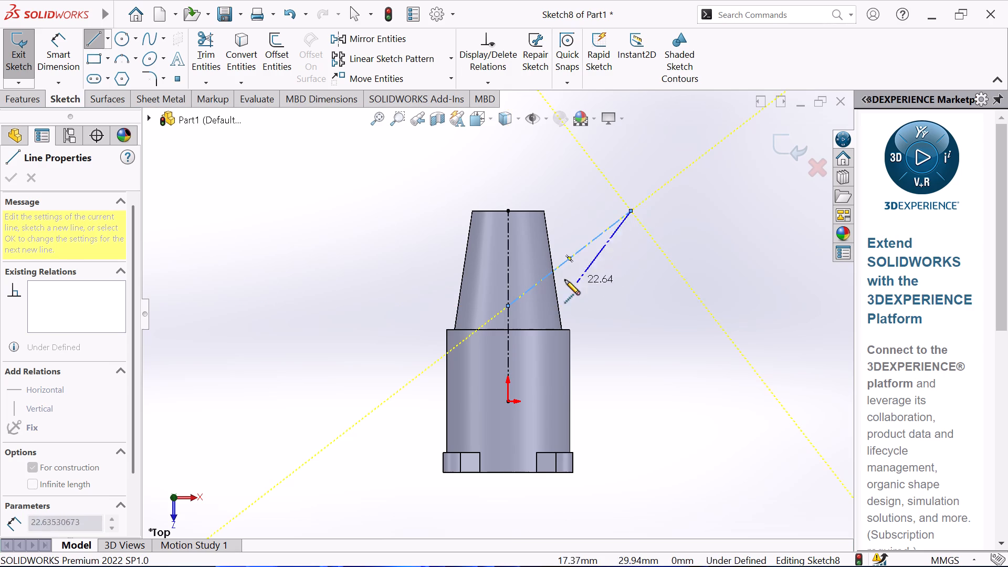
right_click(585, 170)
left_click(614, 176)
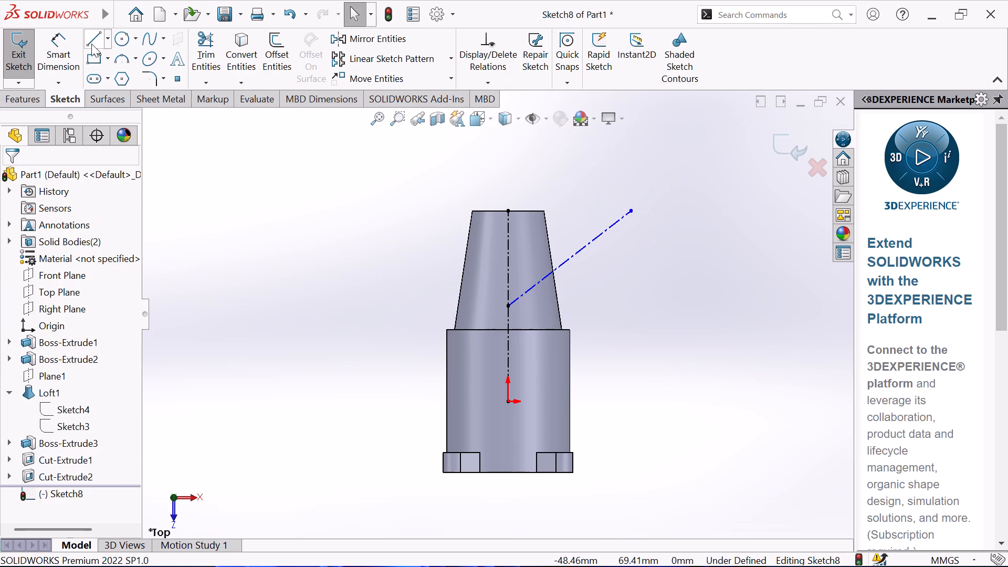
Dimension the angle between the slanted and vertical centerlines as 64°.
left_click(48, 48)
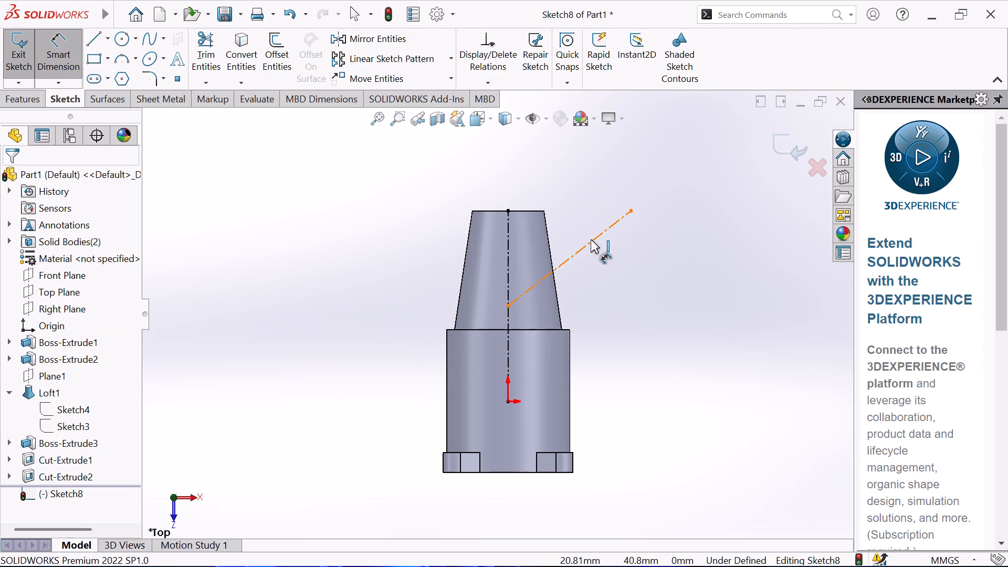
left_click(591, 239)
left_click(507, 256)
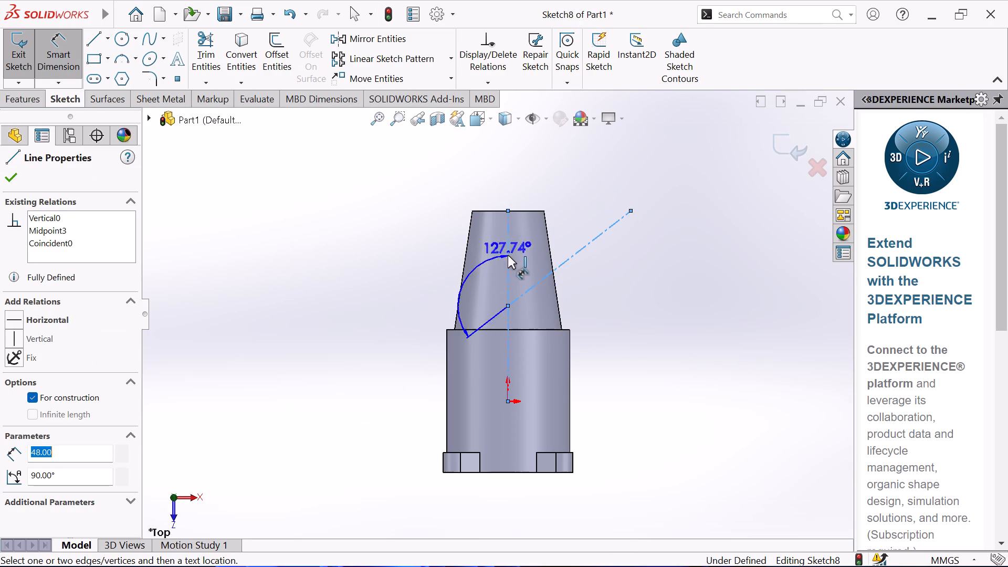
left_click(539, 240)
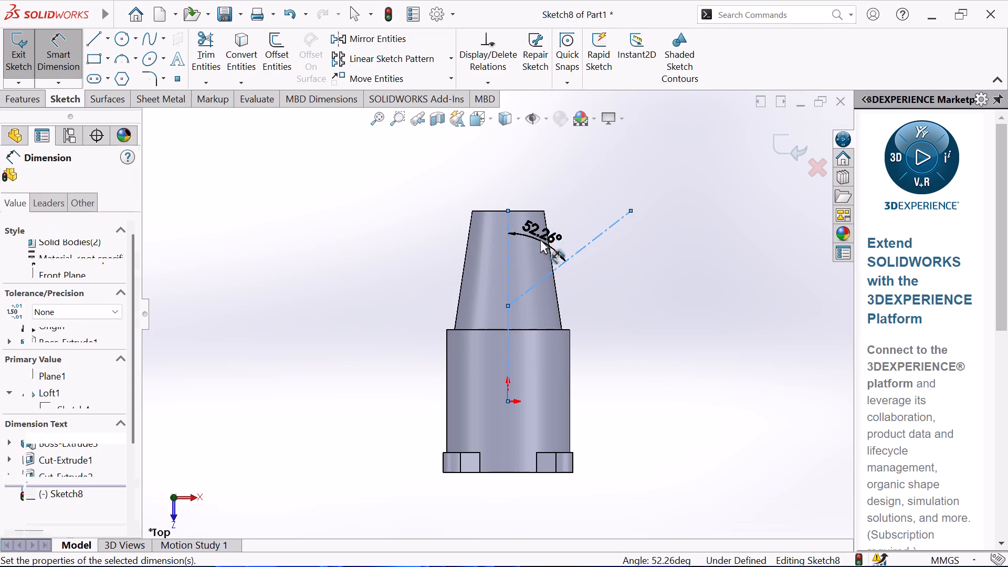
type("64")
key("Return")
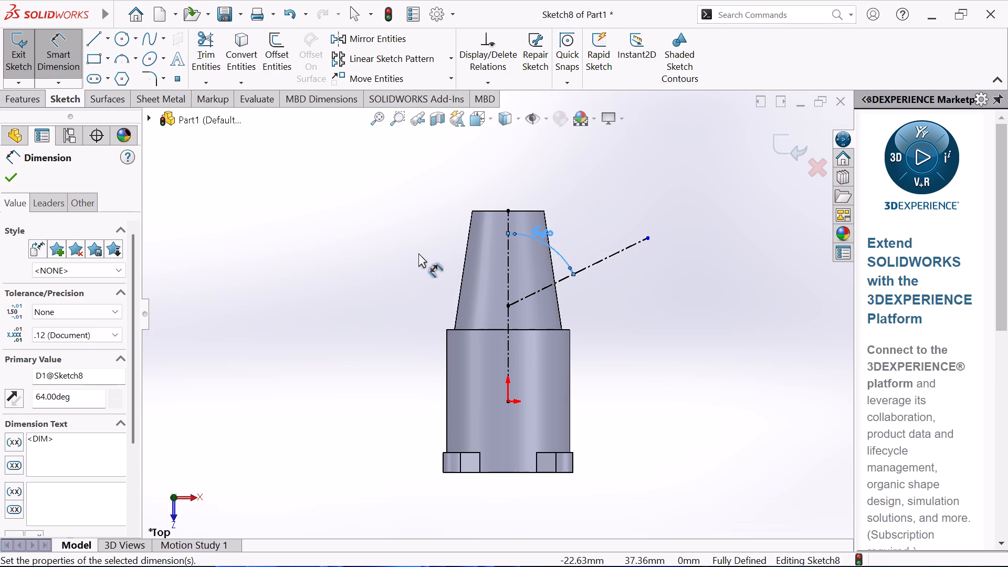
Dimension the slanted centerline's outer endpoint 13 mm from the loft's tapered edge.
left_click(648, 239)
left_click(558, 302)
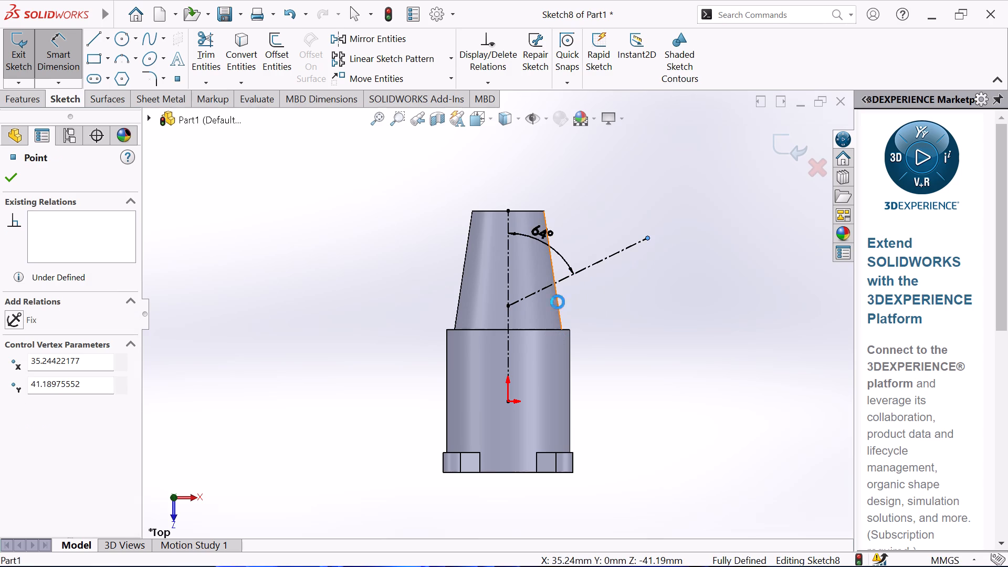
left_click(580, 293)
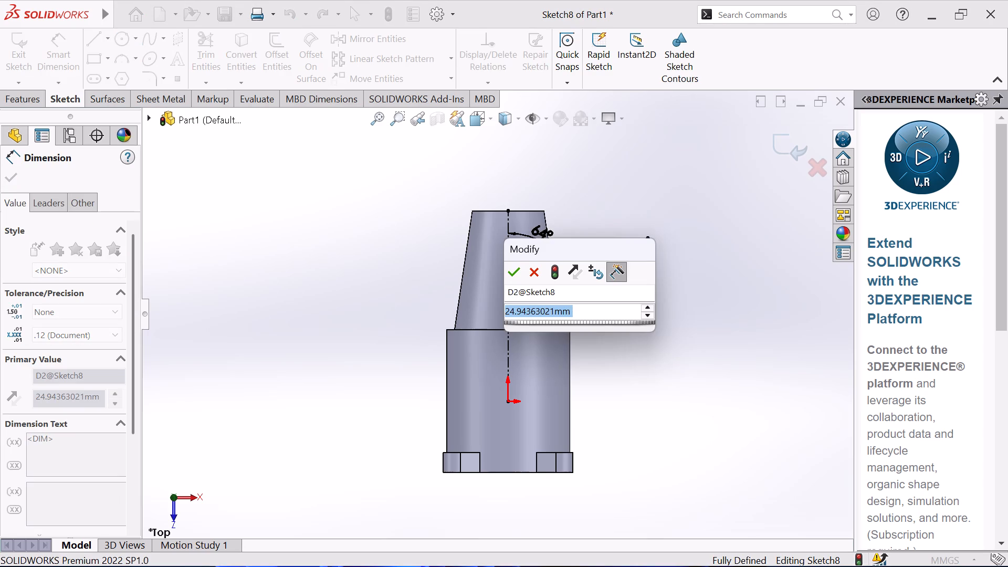
type("13")
key("Return")
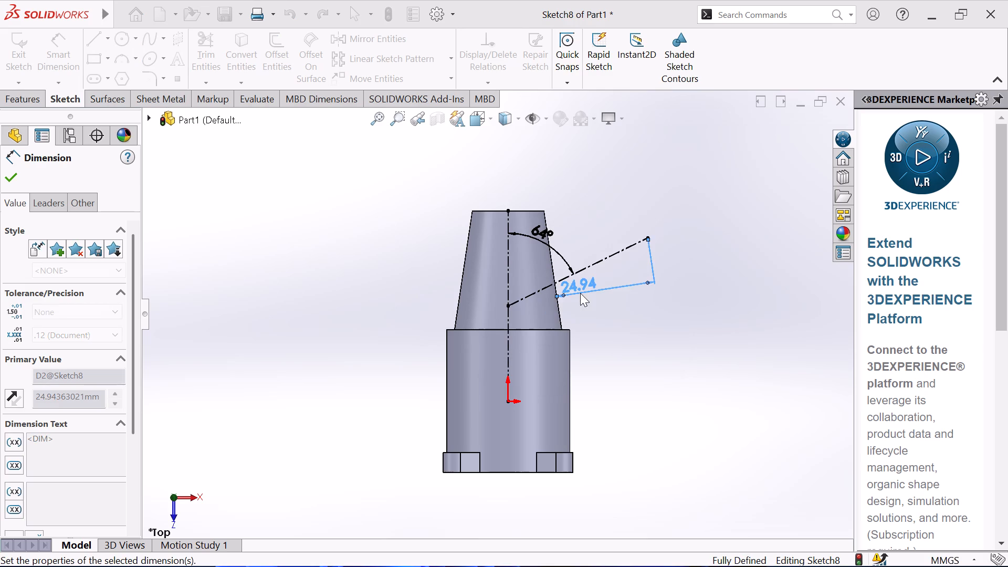
right_click(675, 180)
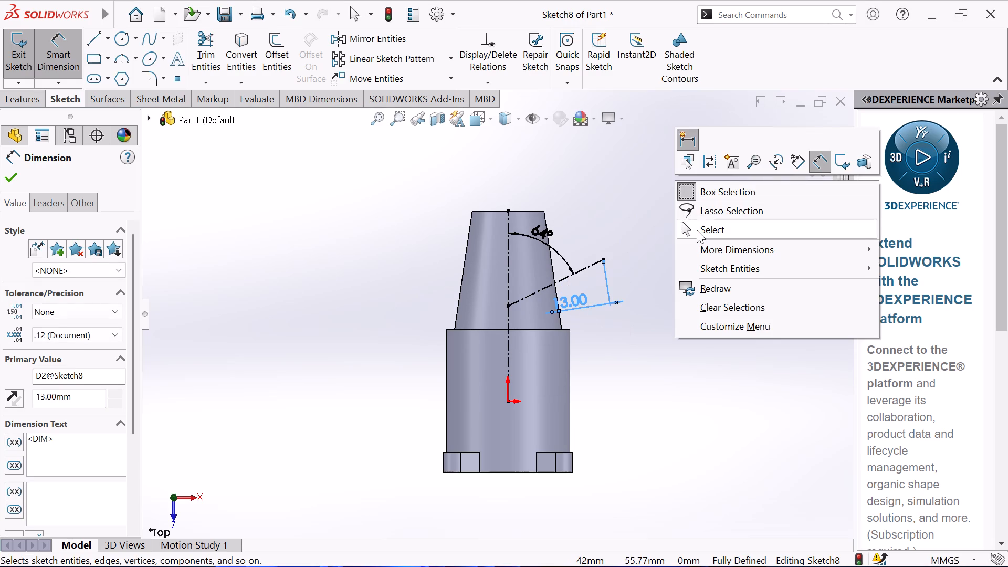
left_click(697, 230)
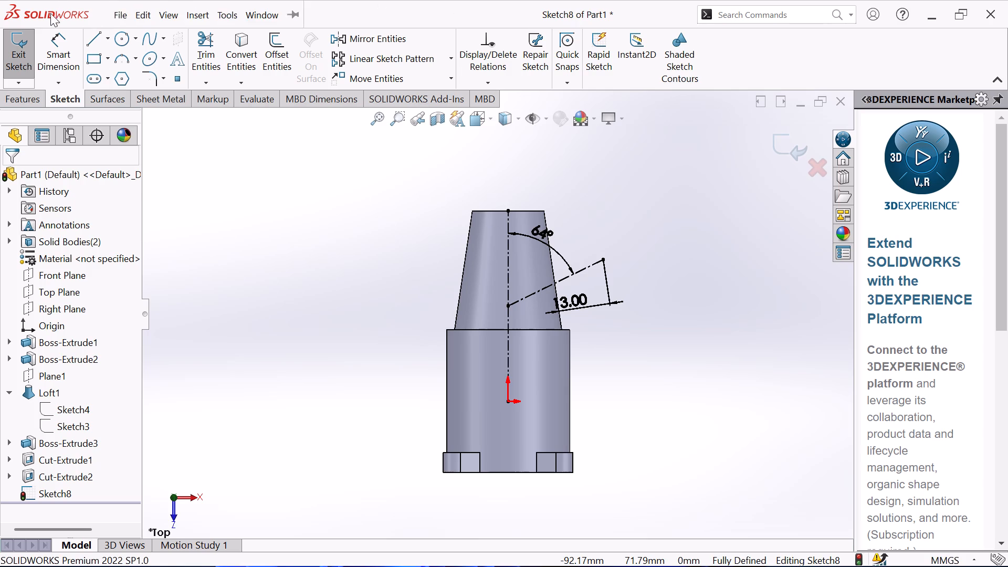
Close the axis sketch and create a reference plane through the slanted centerline's outer endpoint, perpendicular to that centerline.
left_click(25, 54)
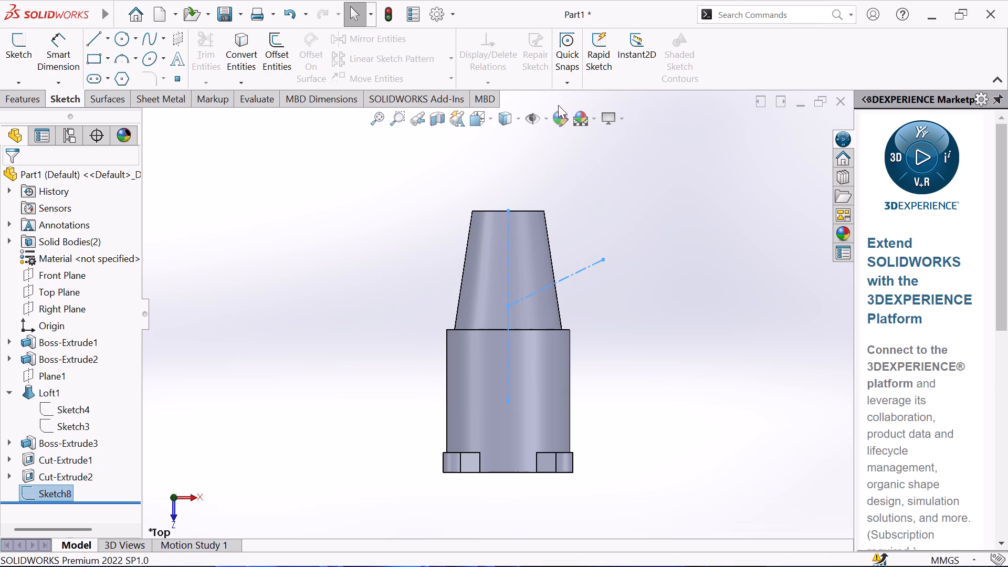
left_click(10, 95)
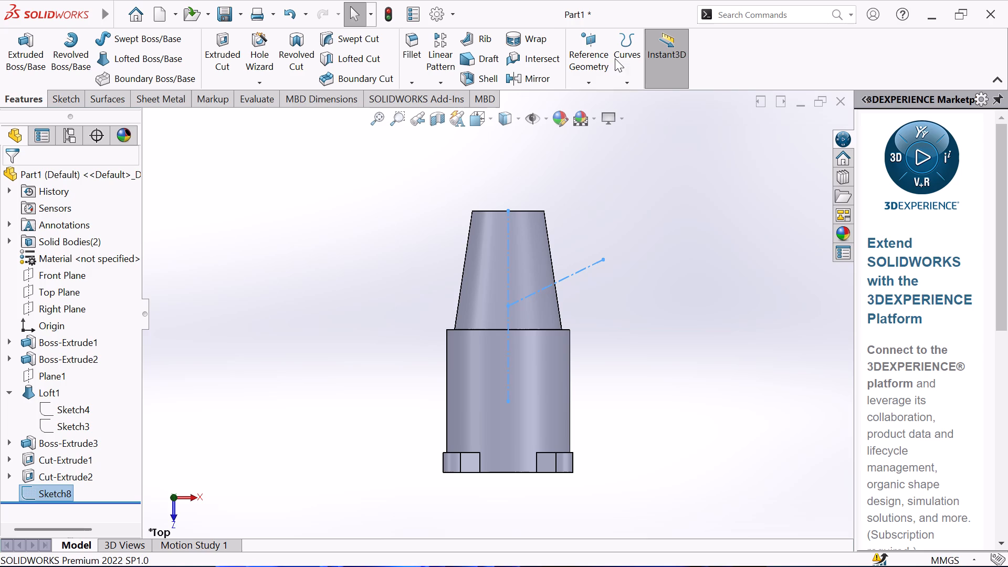
left_click(597, 51)
left_click(613, 101)
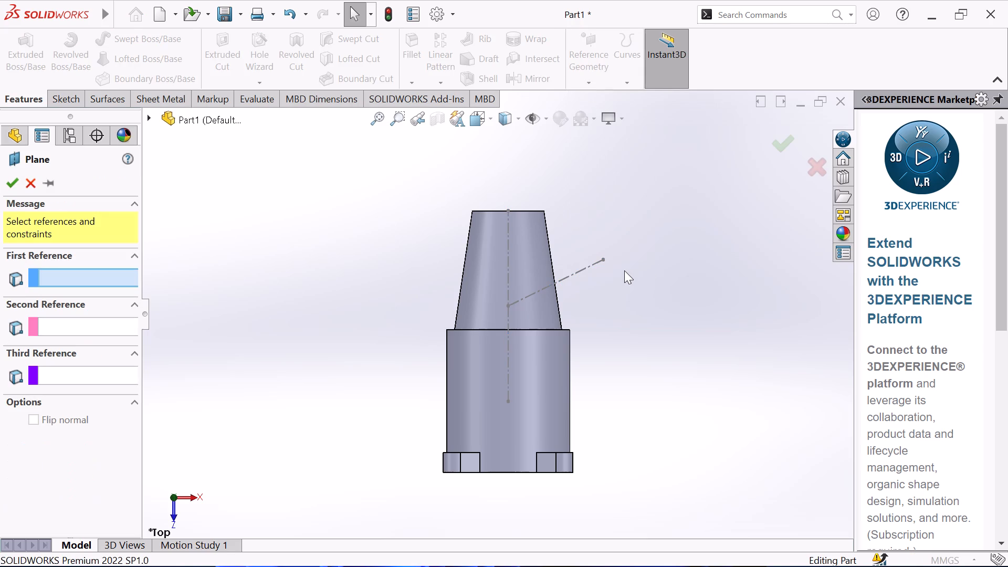
left_click(602, 258)
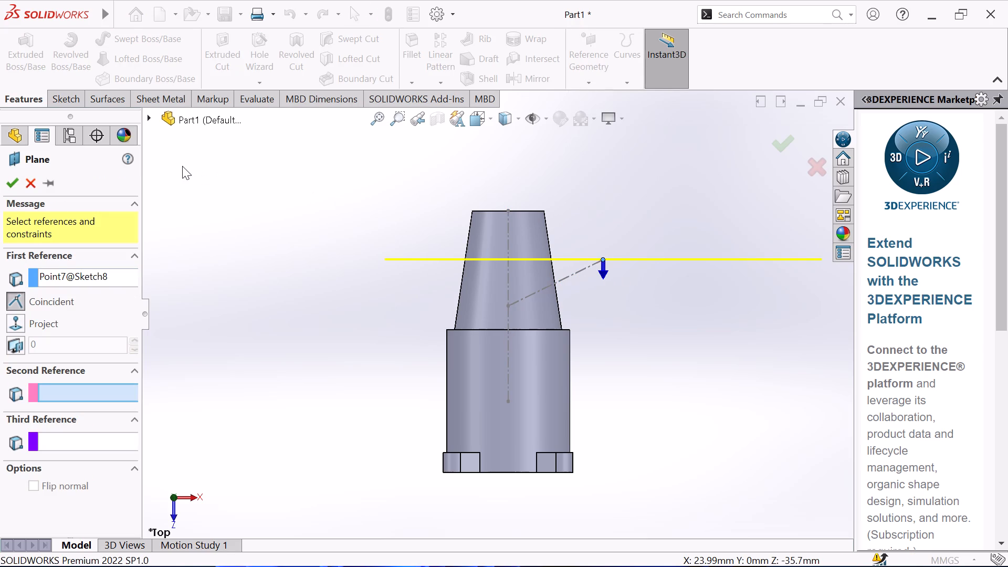
left_click(577, 272)
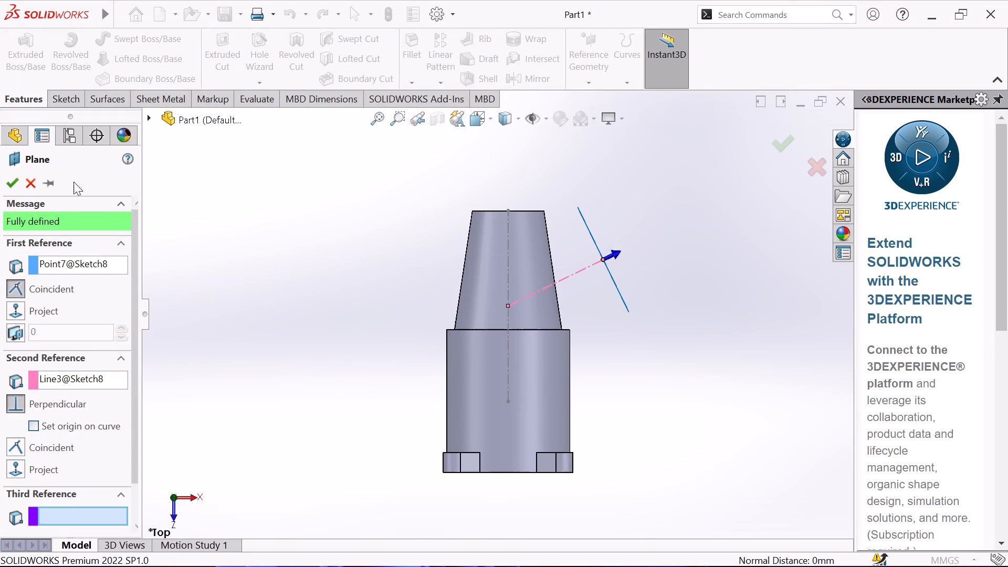
left_click(70, 102)
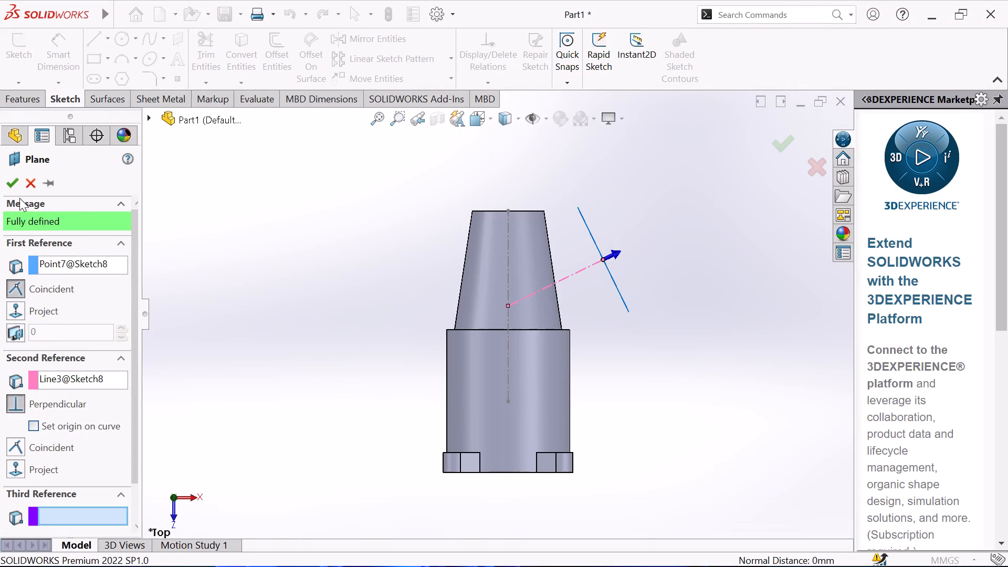
left_click(13, 183)
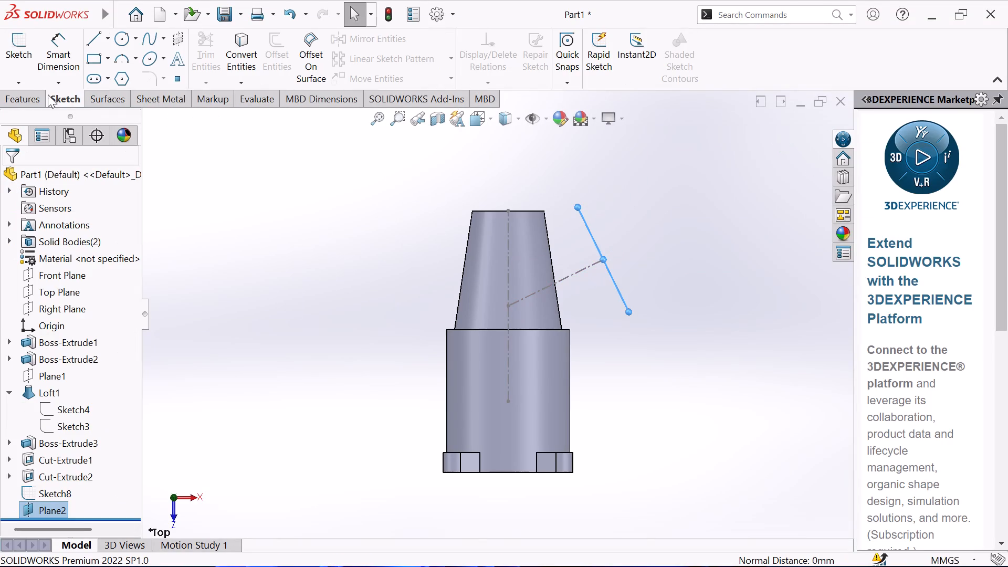
Open a new sketch on the reference plane at the slanted centerline's outer end.
left_click(27, 61)
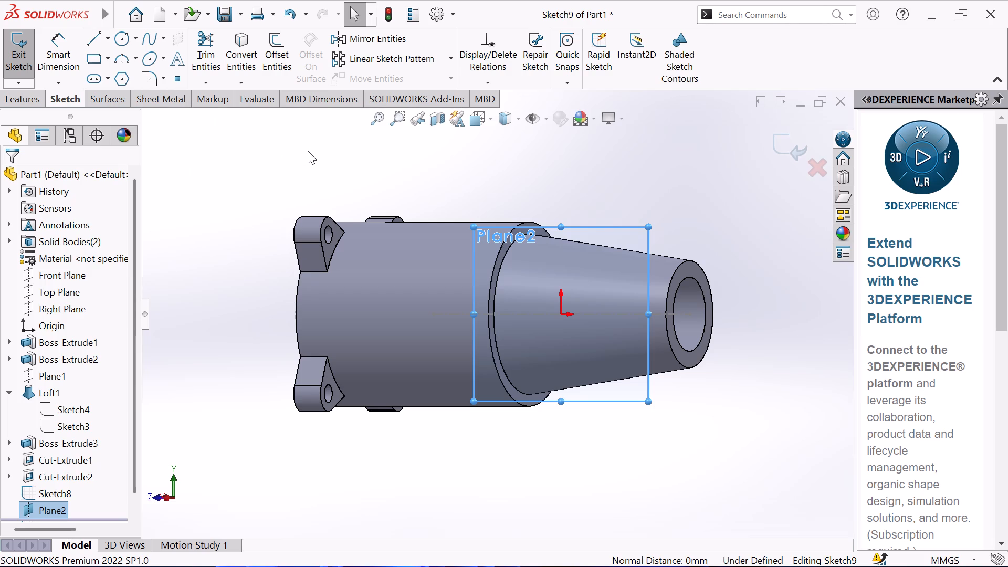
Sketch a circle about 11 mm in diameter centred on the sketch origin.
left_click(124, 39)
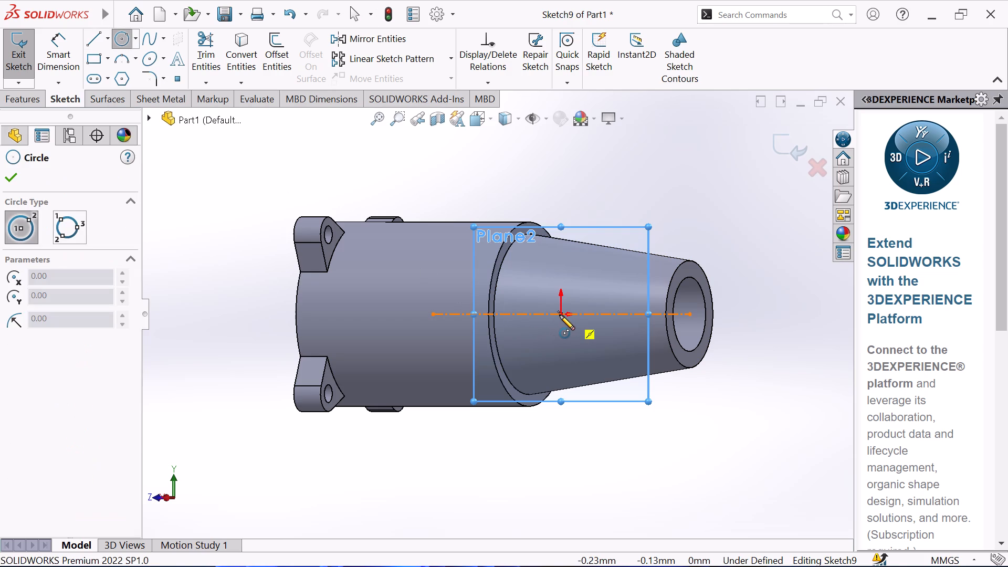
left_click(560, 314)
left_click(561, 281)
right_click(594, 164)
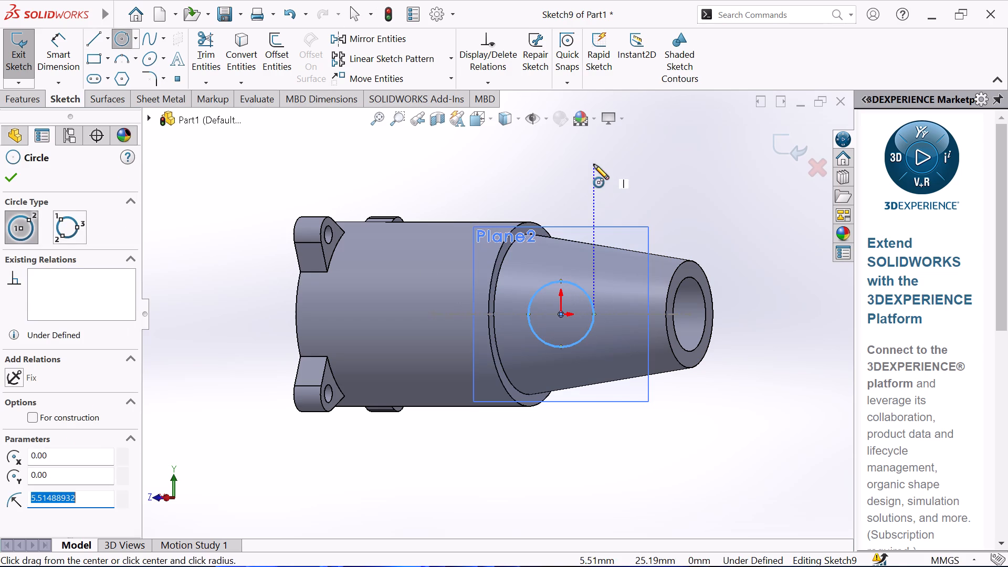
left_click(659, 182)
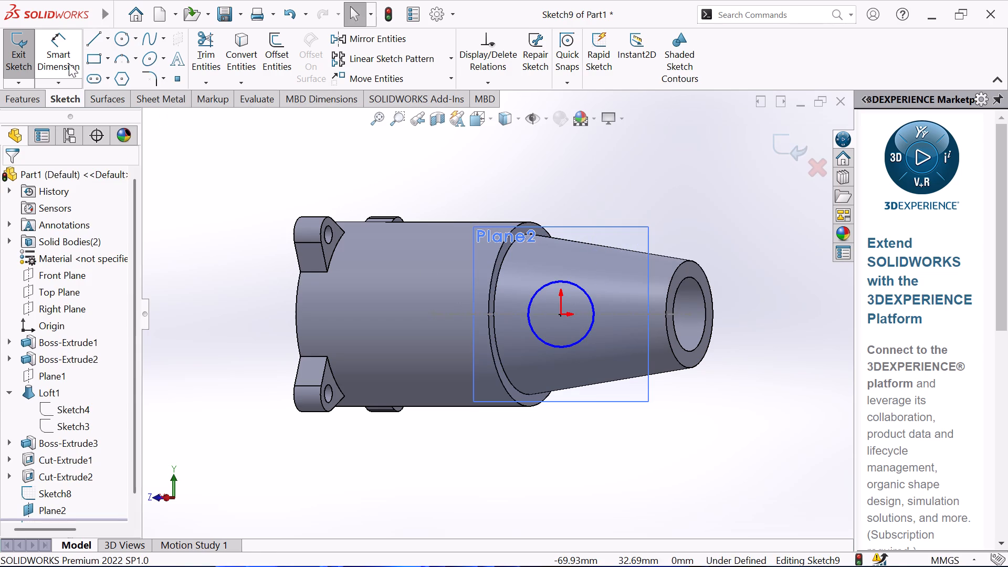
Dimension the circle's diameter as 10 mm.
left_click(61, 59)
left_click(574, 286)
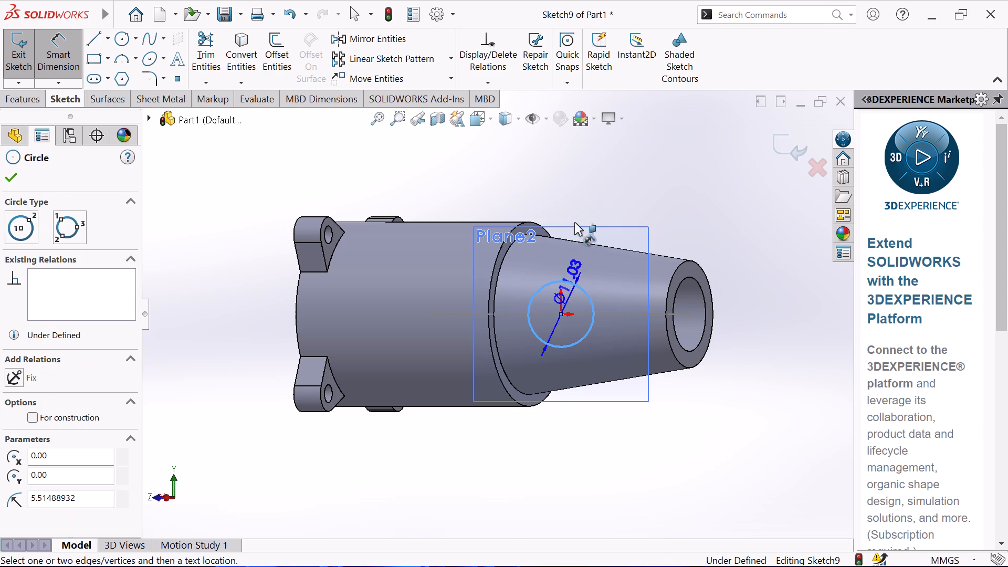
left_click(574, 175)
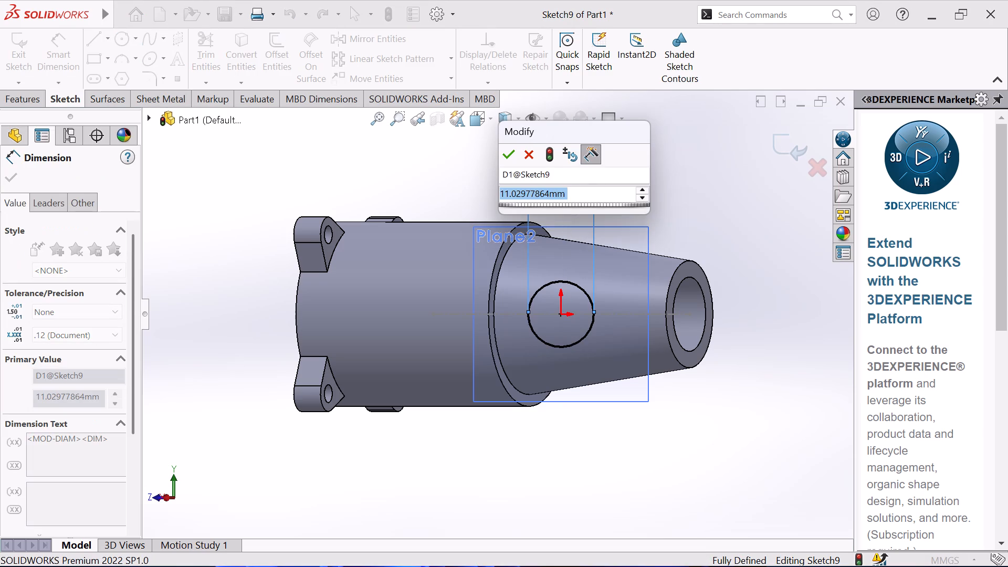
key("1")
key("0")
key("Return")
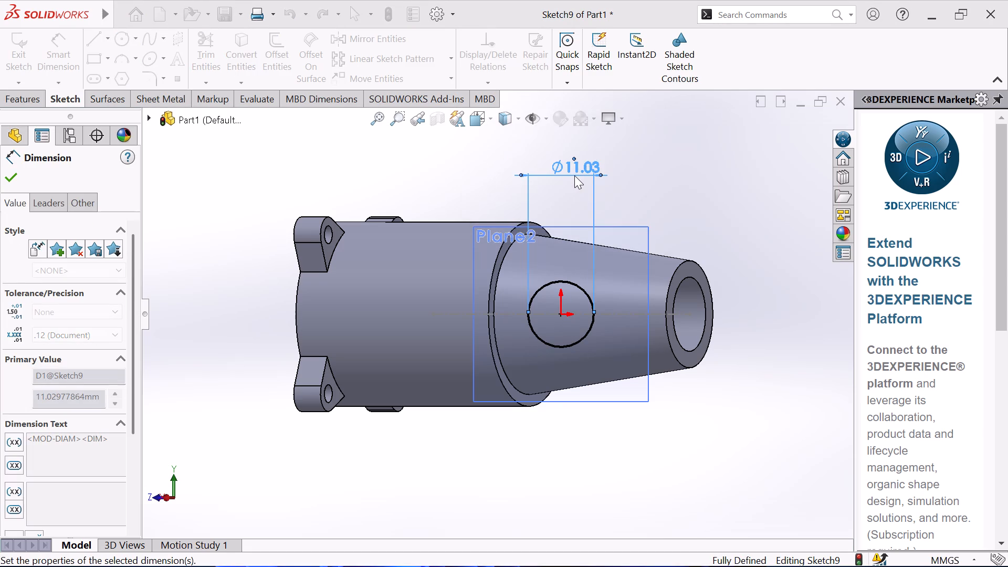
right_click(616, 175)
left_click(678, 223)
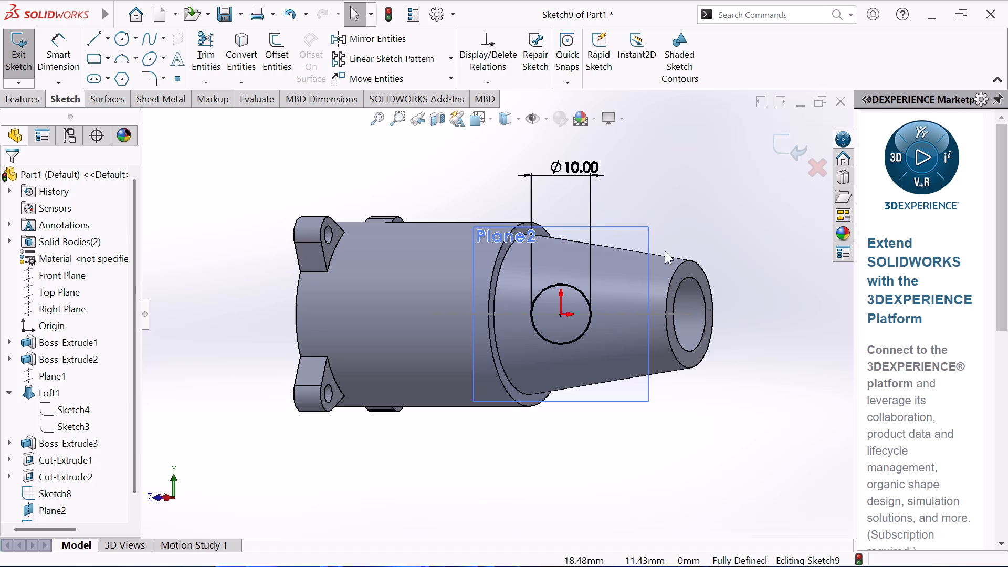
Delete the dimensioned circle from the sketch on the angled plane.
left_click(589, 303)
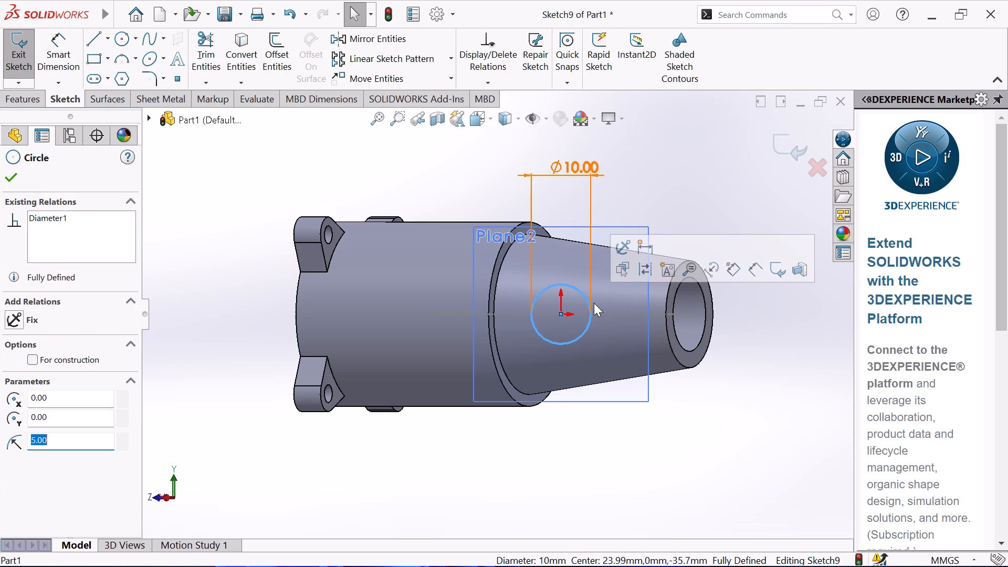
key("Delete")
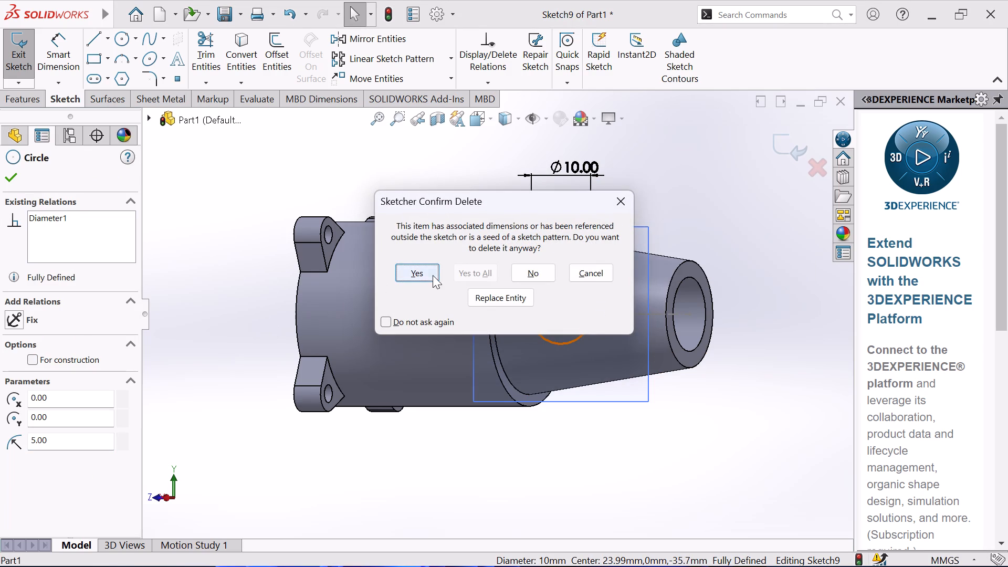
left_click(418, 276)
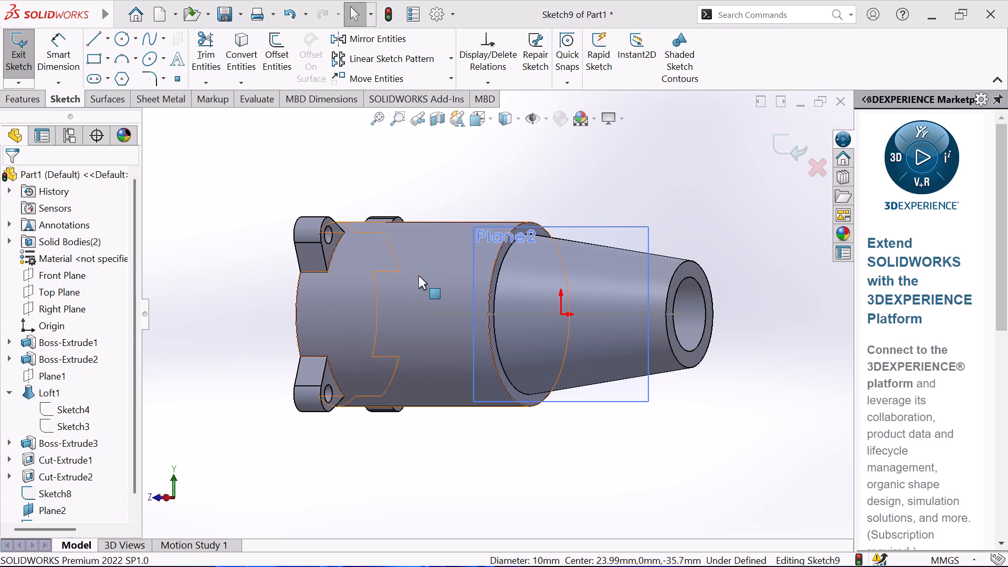
Sketch a center rectangle about 10.8 mm wide and 9.6 mm high, centred on the sketch origin.
left_click(106, 61)
left_click(96, 97)
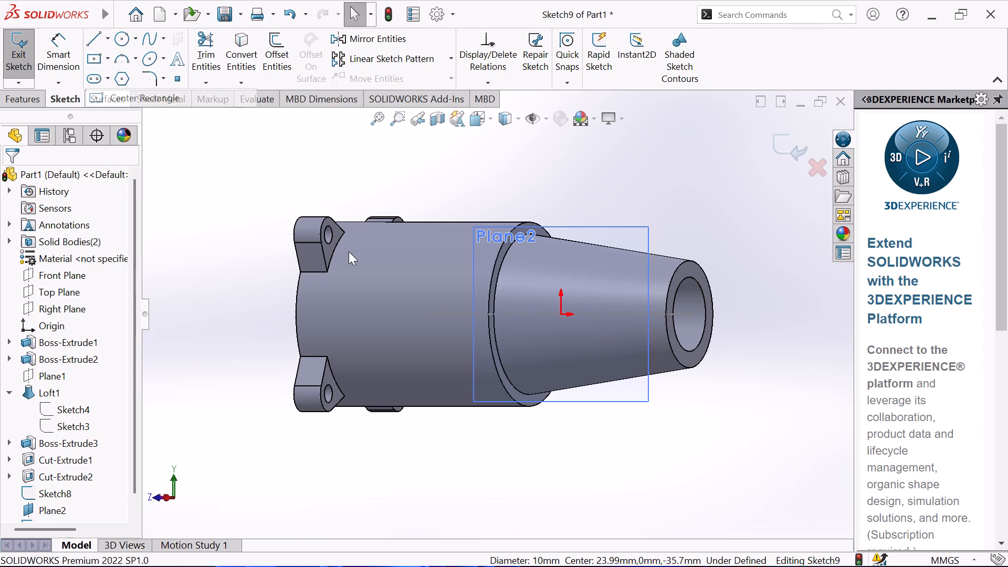
left_click(561, 316)
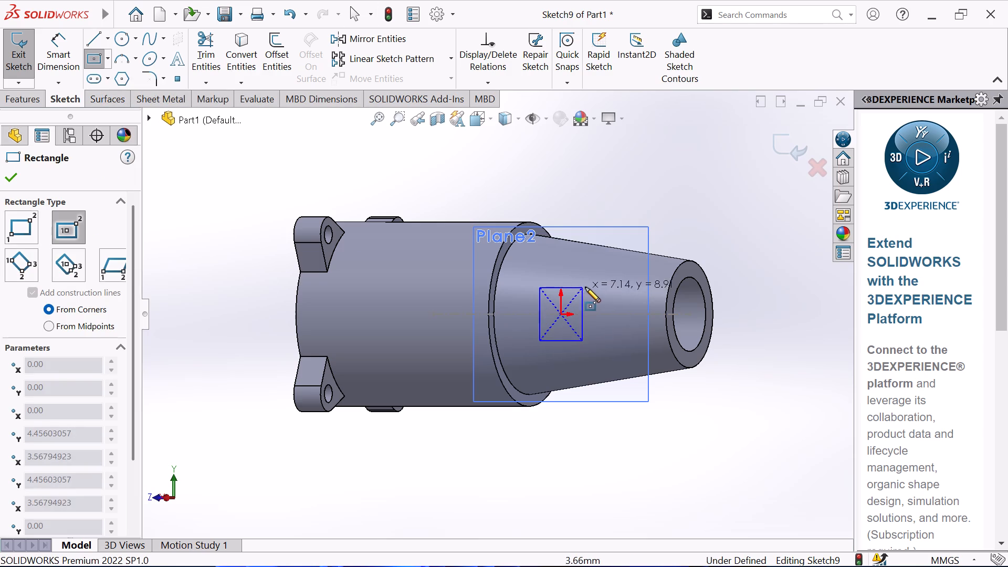
left_click(593, 286)
right_click(614, 179)
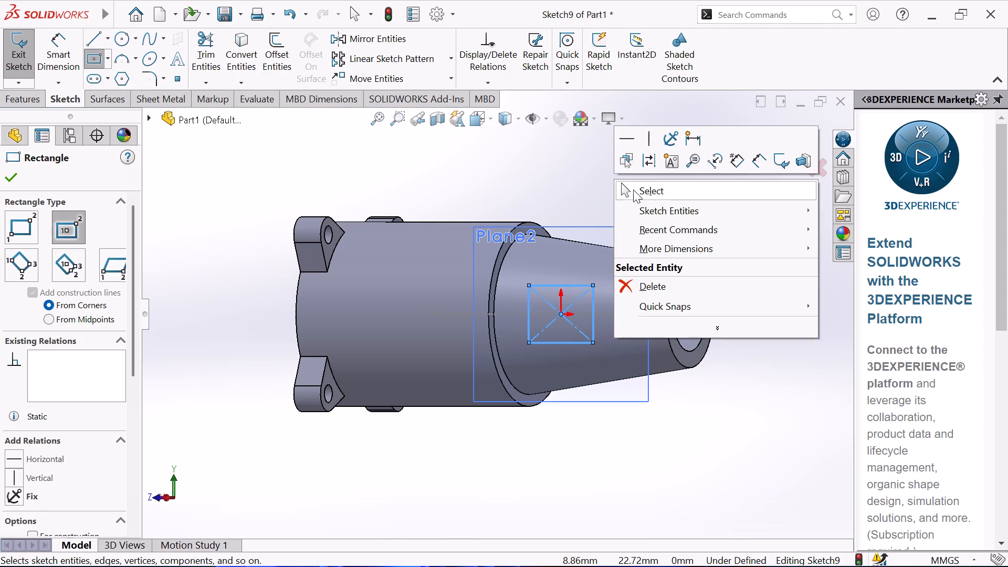
left_click(647, 191)
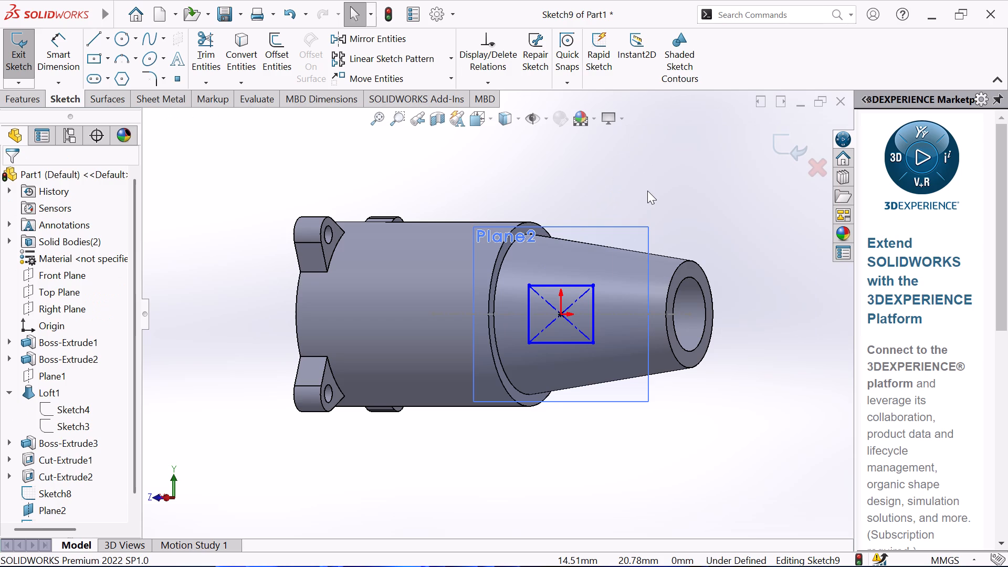
Dimension the rectangle's upper horizontal side as 14.5 mm.
left_click(68, 47)
left_click(584, 282)
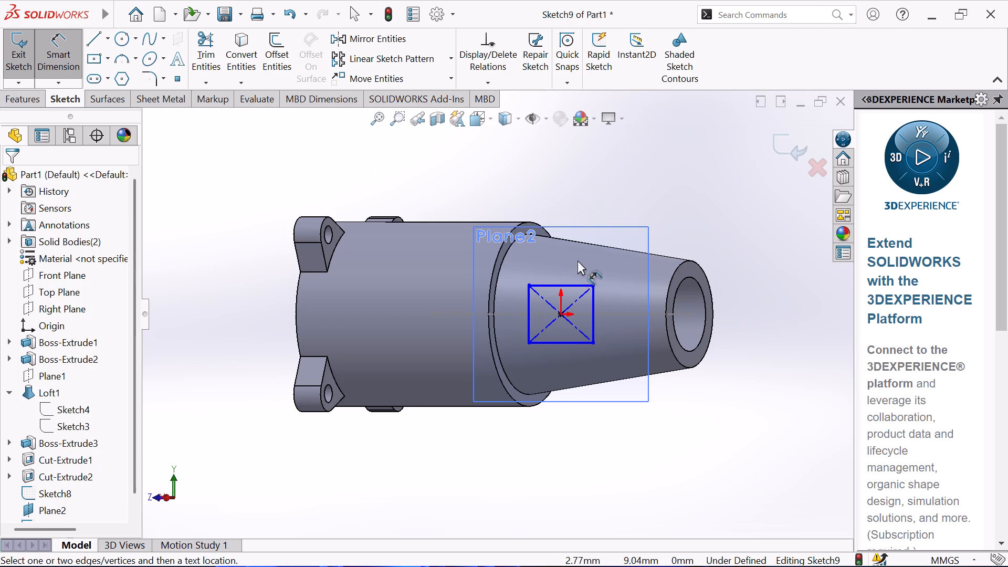
left_click(580, 286)
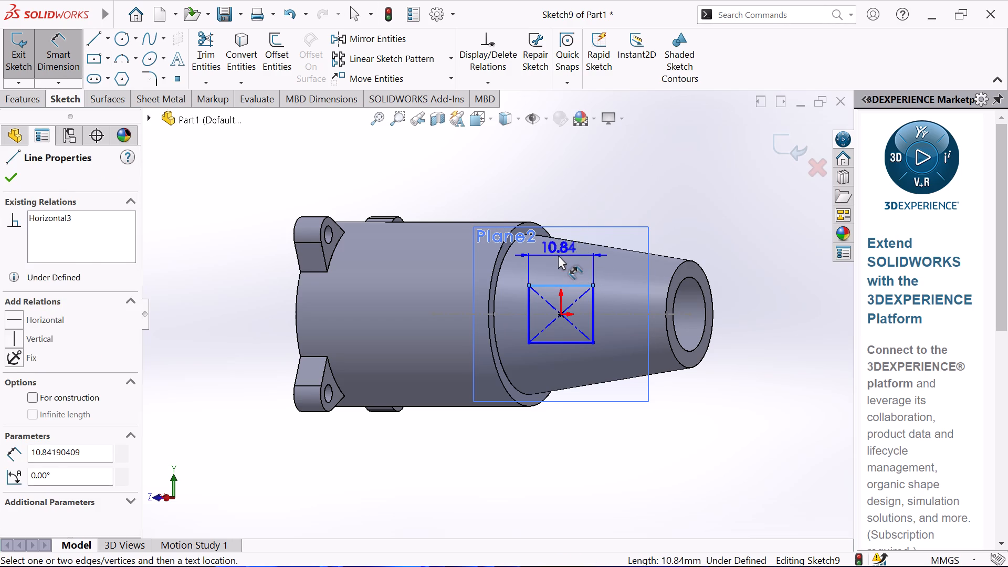
left_click(558, 255)
key("1")
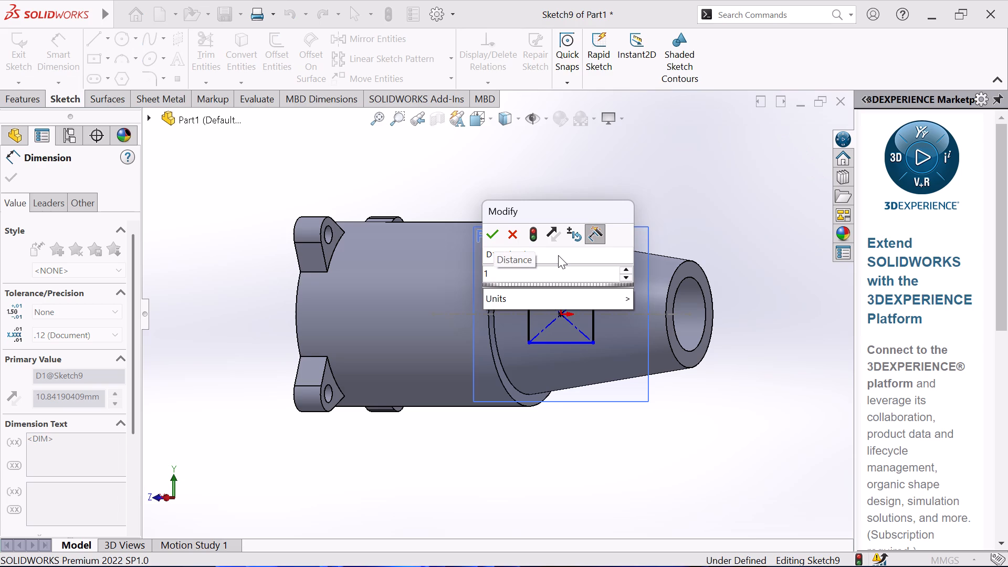
key("4")
type(".5")
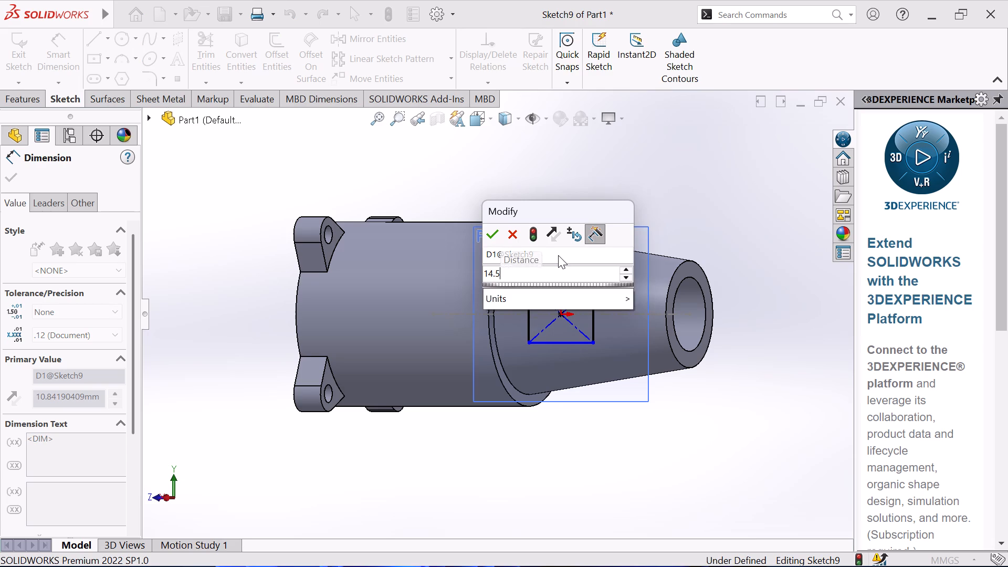
key("Return")
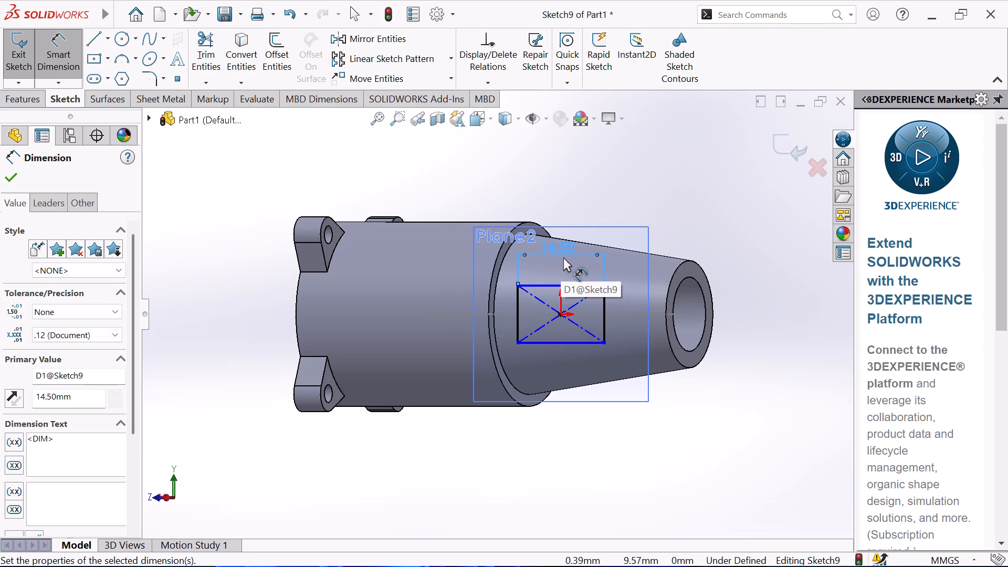
Set the rectangle's horizontal dimension to 14.51 mm.
double_click(563, 245)
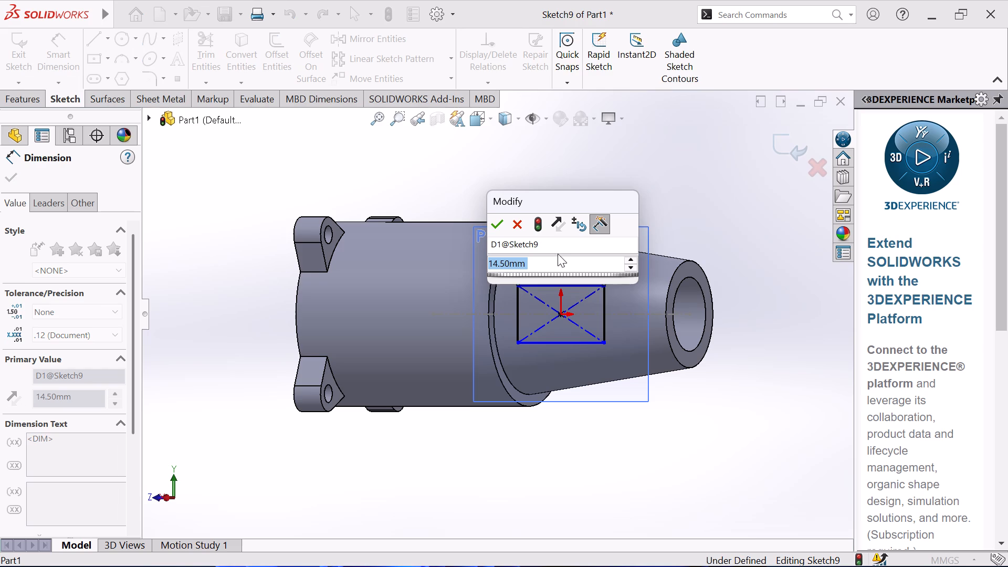
type("14")
type(".51")
key("Return")
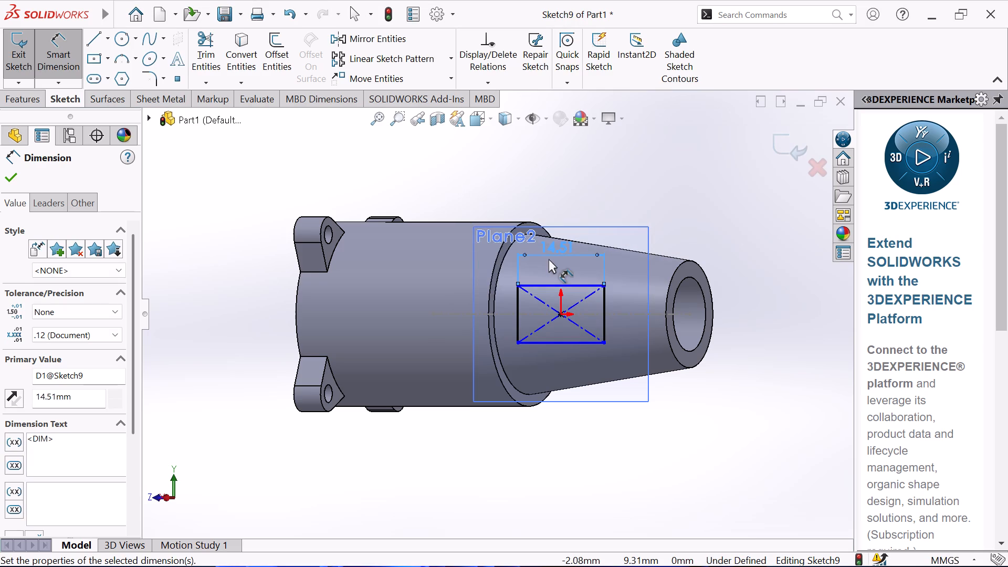
Dimension the rectangle's vertical side as 14.51 mm and leave the dimension command.
left_click(517, 334)
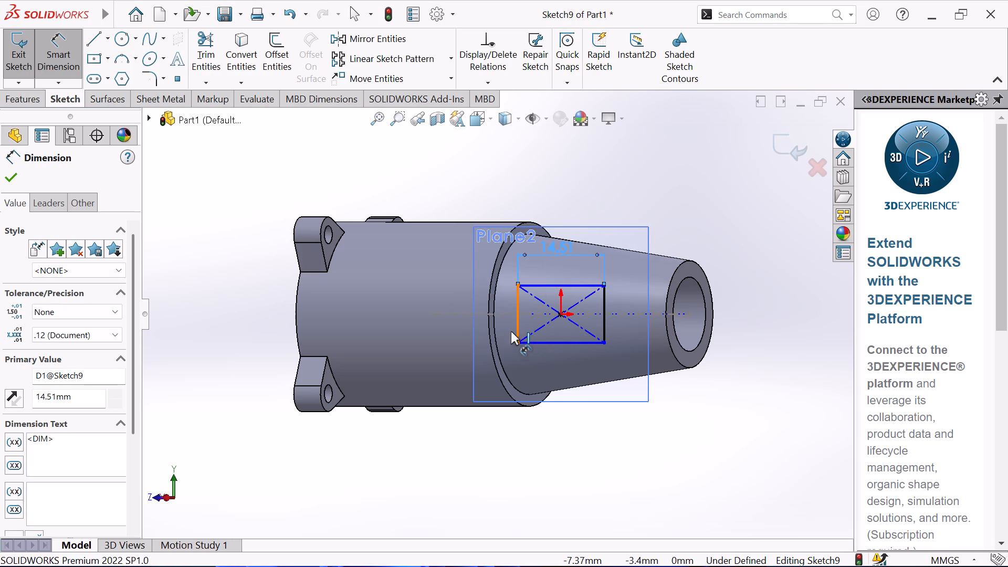
left_click(427, 319)
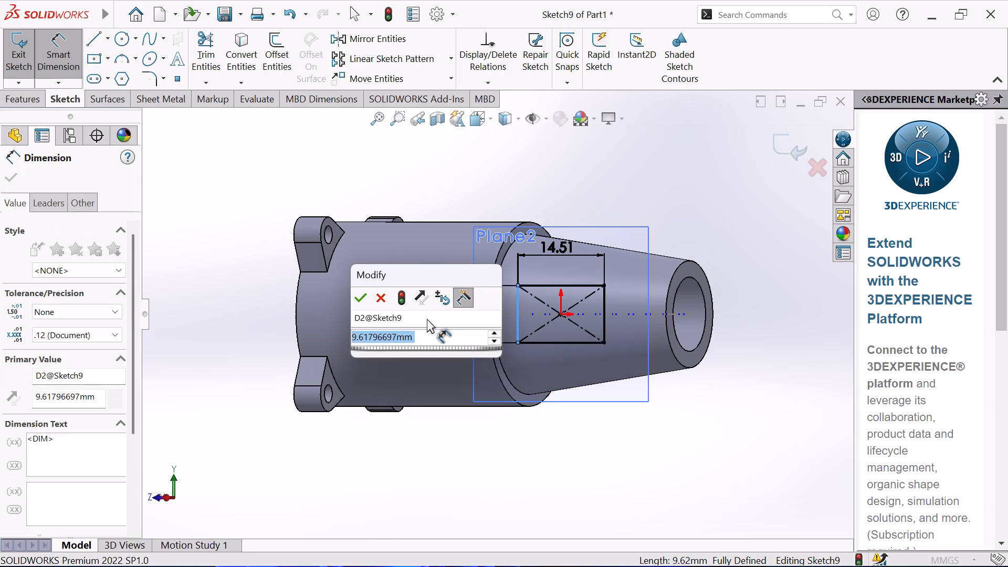
key("1")
key("4")
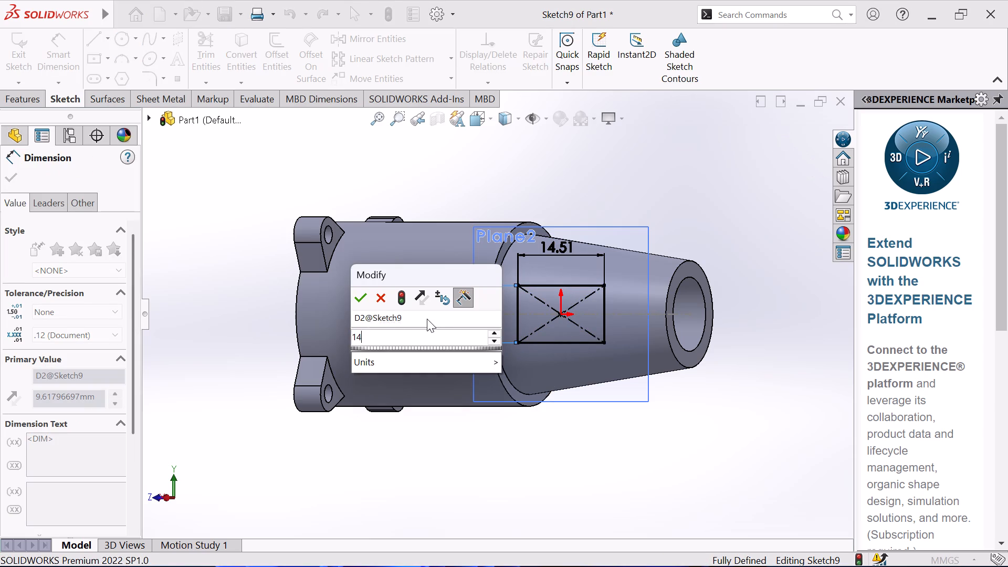
type(".51")
key("Return")
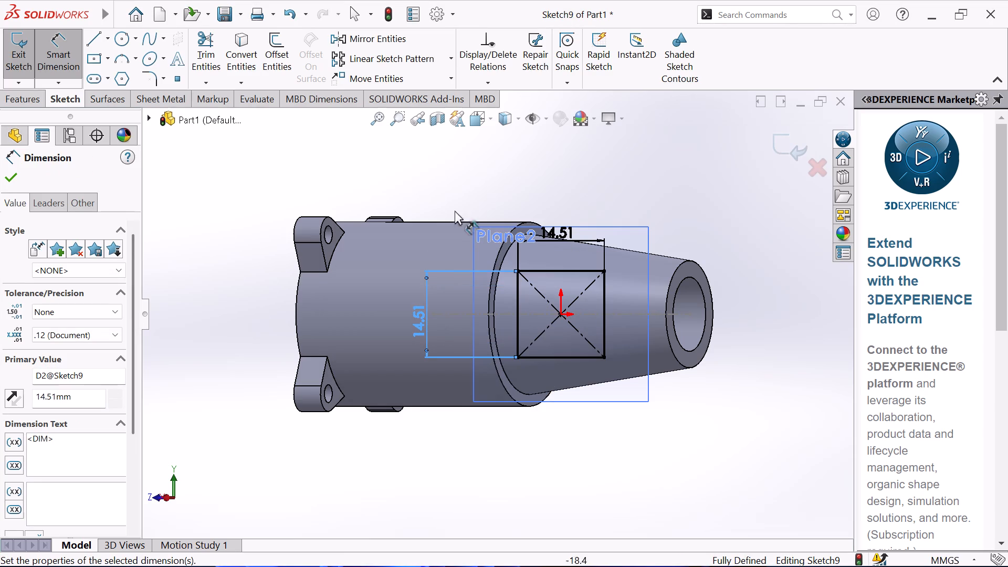
right_click(464, 185)
left_click(529, 229)
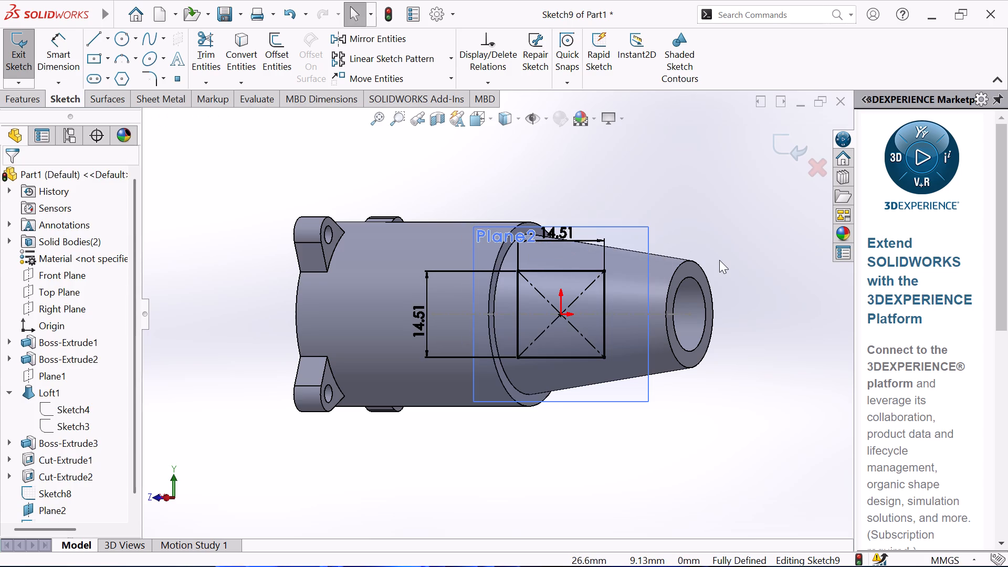
Extrude the square profile with reversed direction, Up To Surface, ending on the tapered loft's outer face with Merge result on.
middle_click_drag(719, 260, 664, 330)
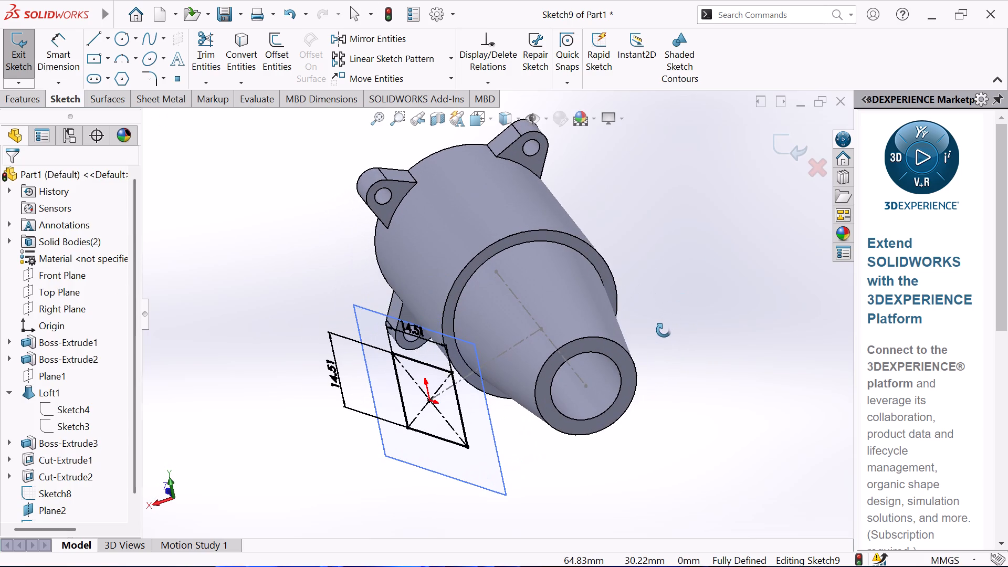
middle_click_drag(664, 330, 667, 325)
middle_click(667, 325)
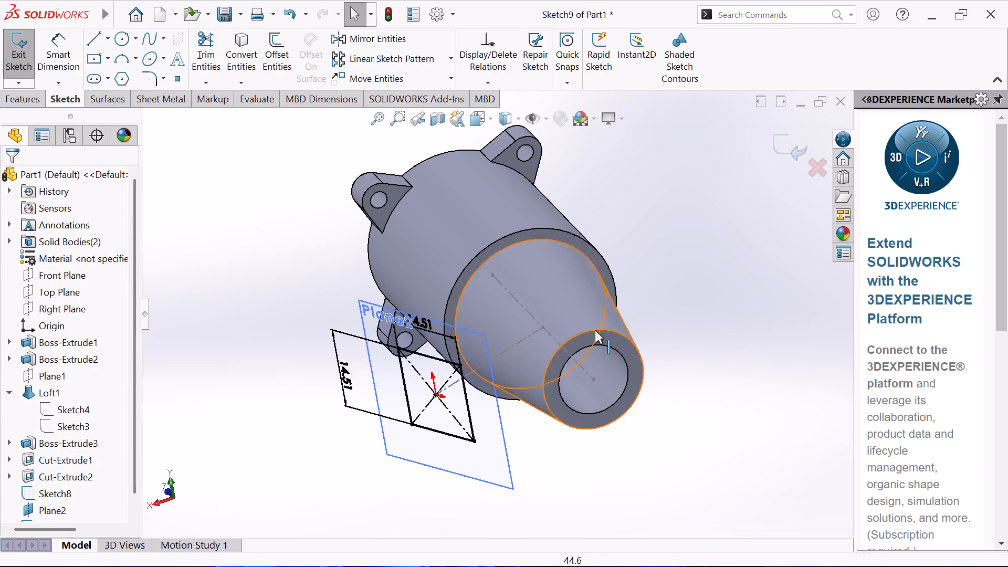
left_click(26, 100)
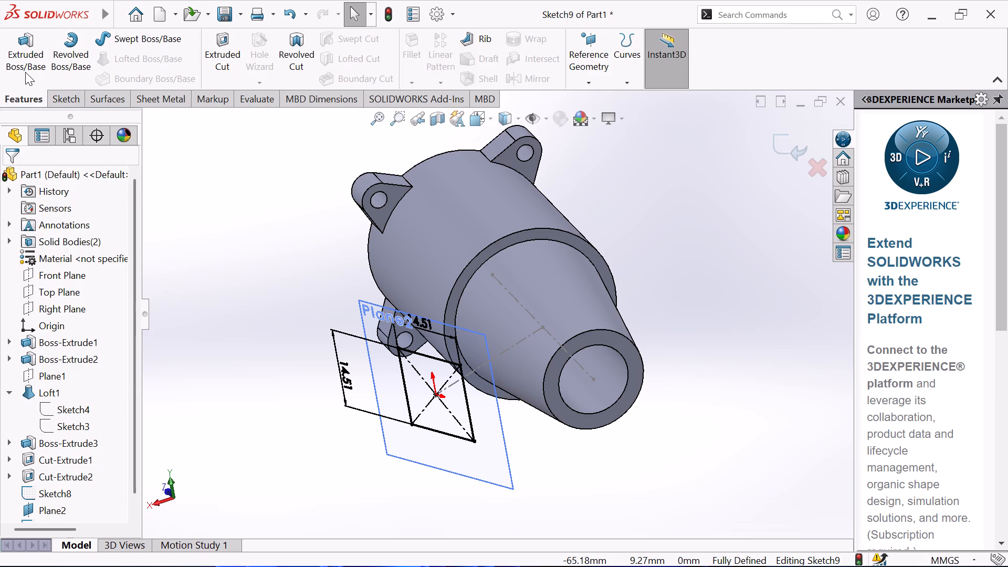
left_click(25, 64)
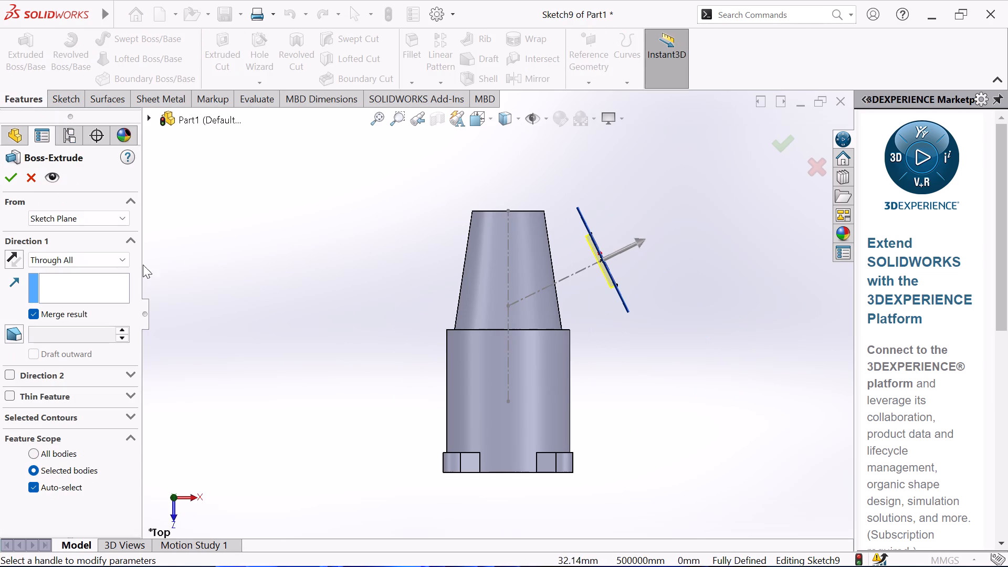
left_click(95, 260)
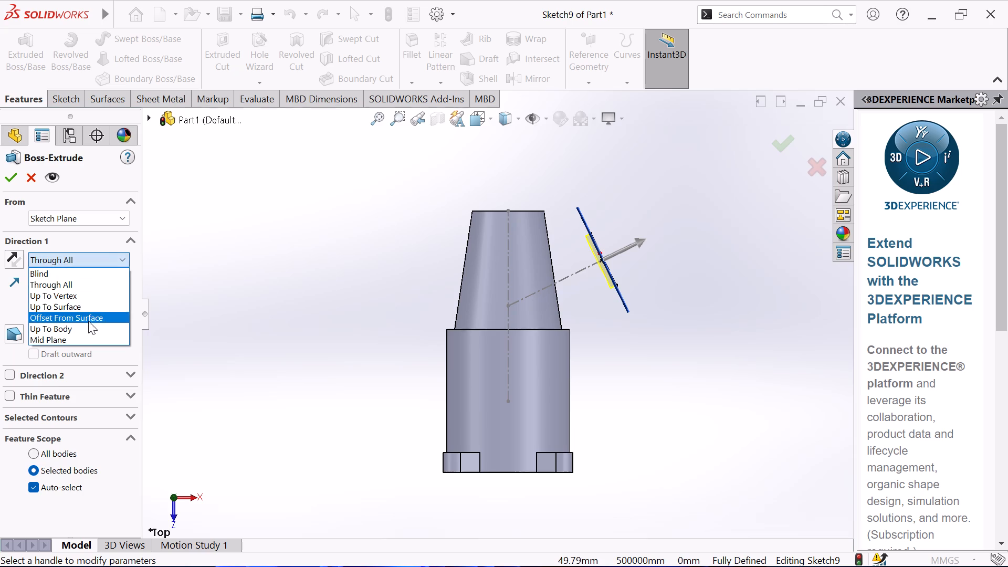
left_click(92, 308)
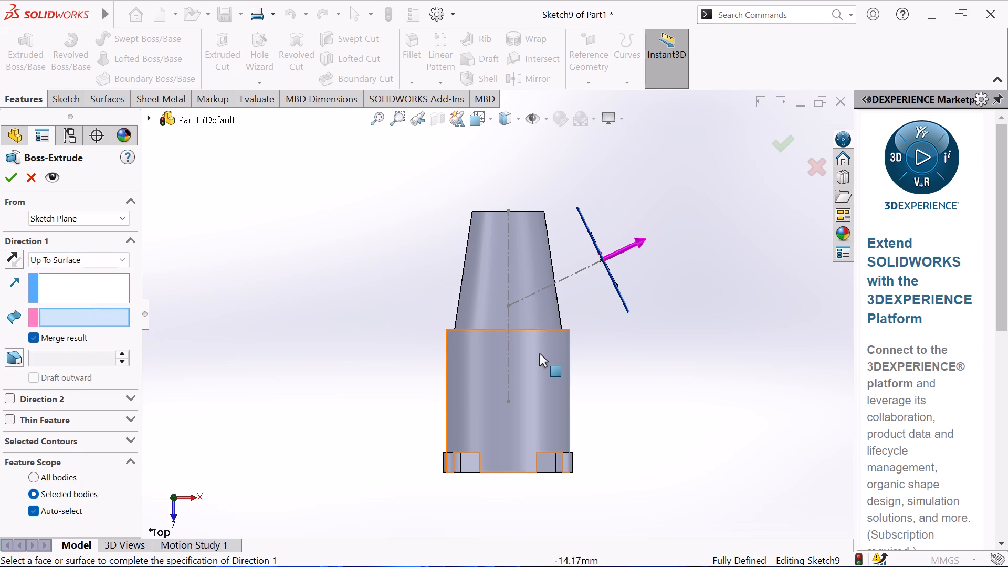
left_click(10, 255)
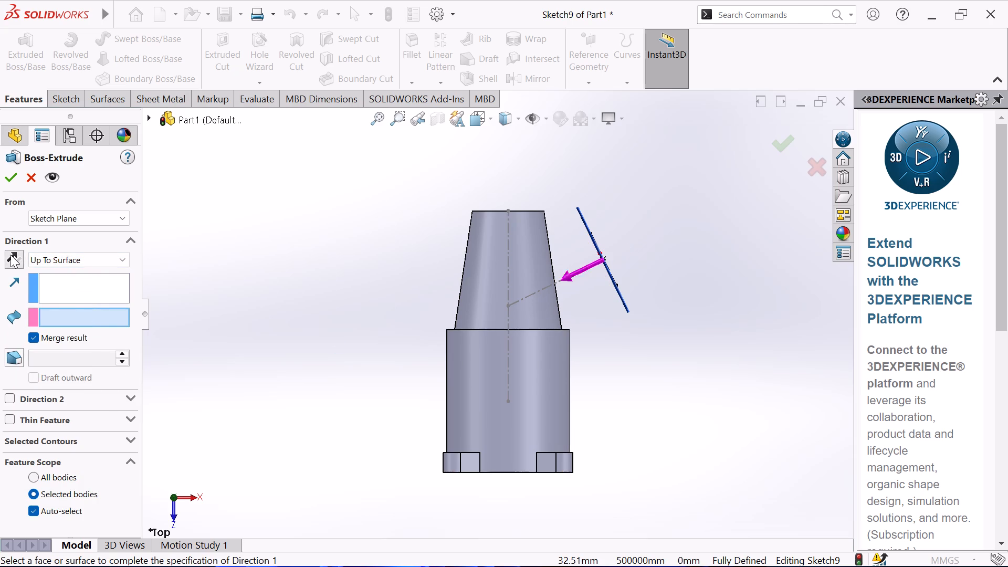
left_click(553, 303)
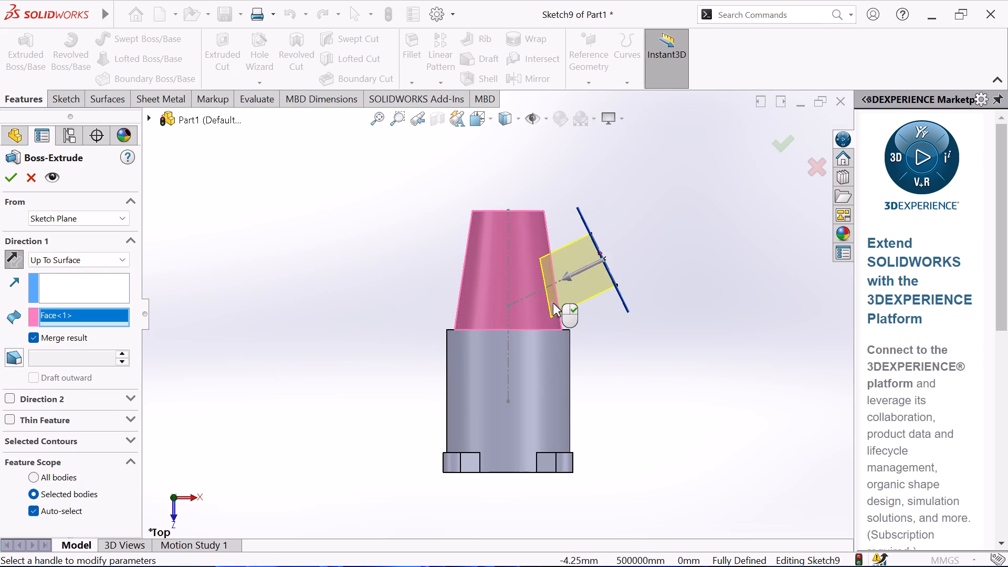
left_click(15, 181)
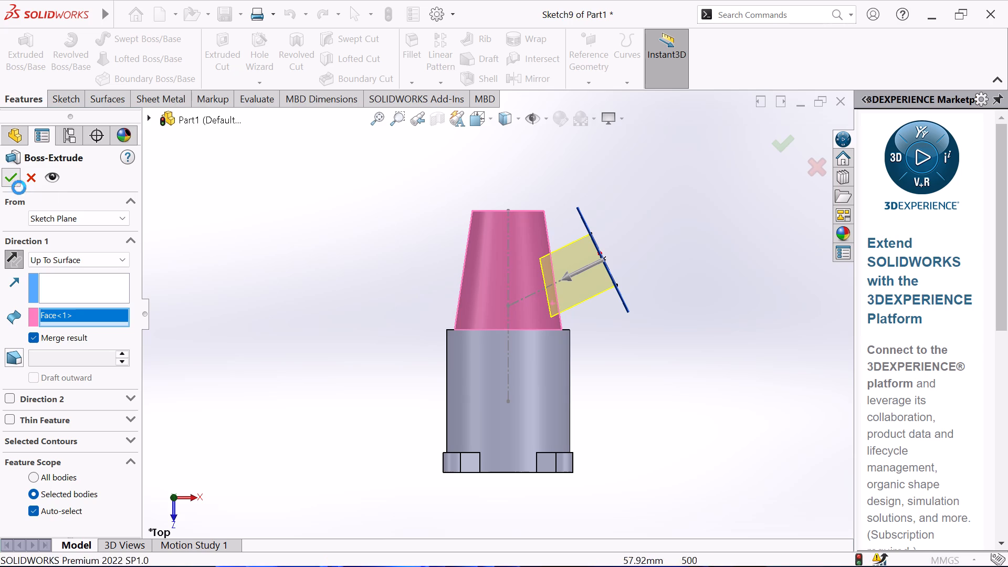
left_click(342, 301)
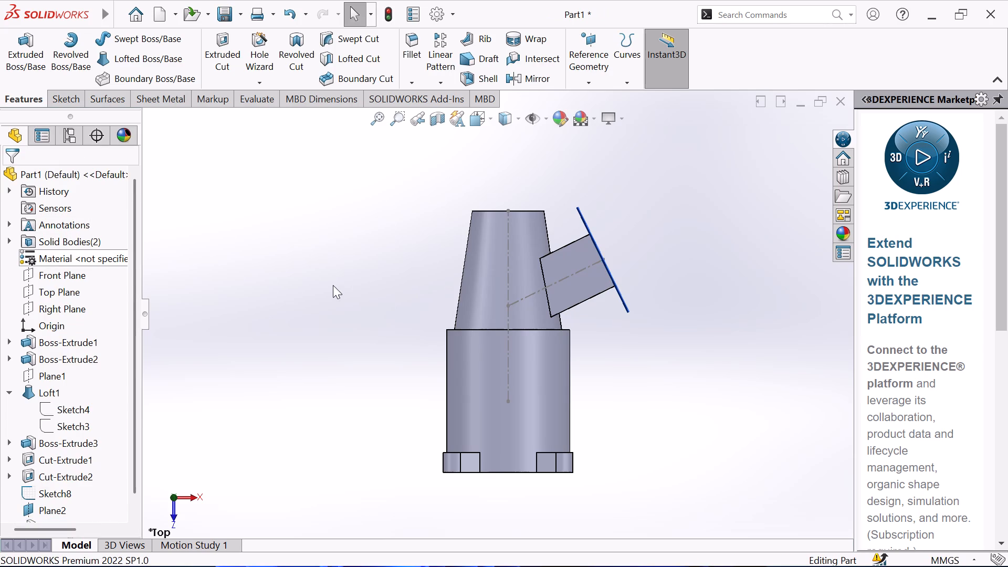
Start a sketch on the square boss's outer end face and draw a circle about 8.8 mm in diameter at its centre.
middle_click_drag(333, 285, 303, 369)
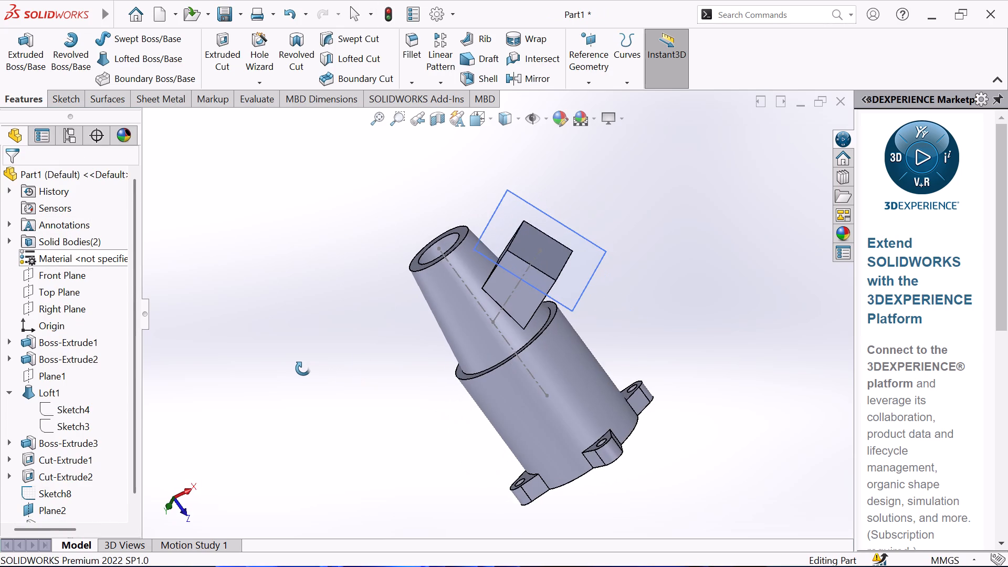
middle_click_drag(303, 369, 304, 366)
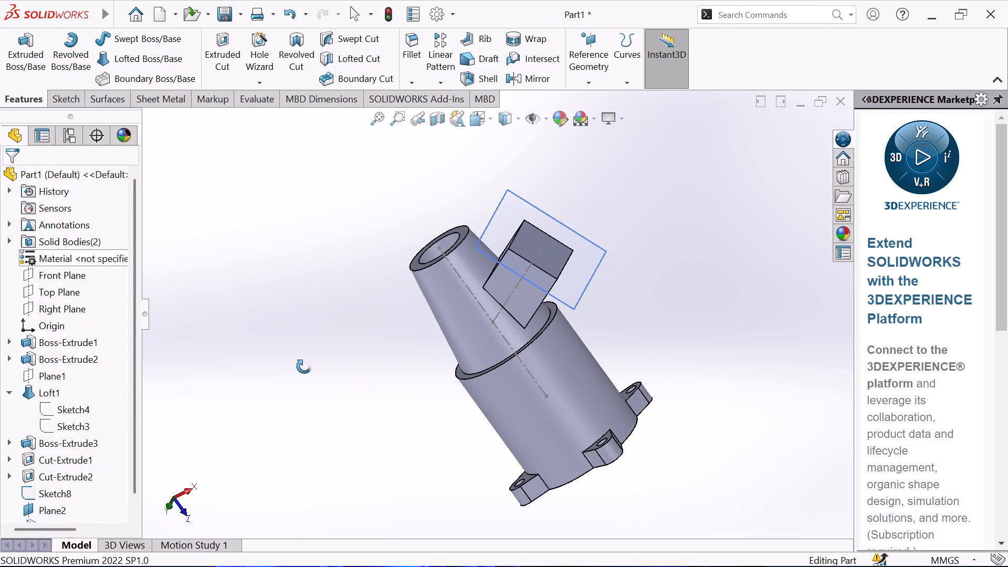
middle_click_drag(304, 366, 306, 365)
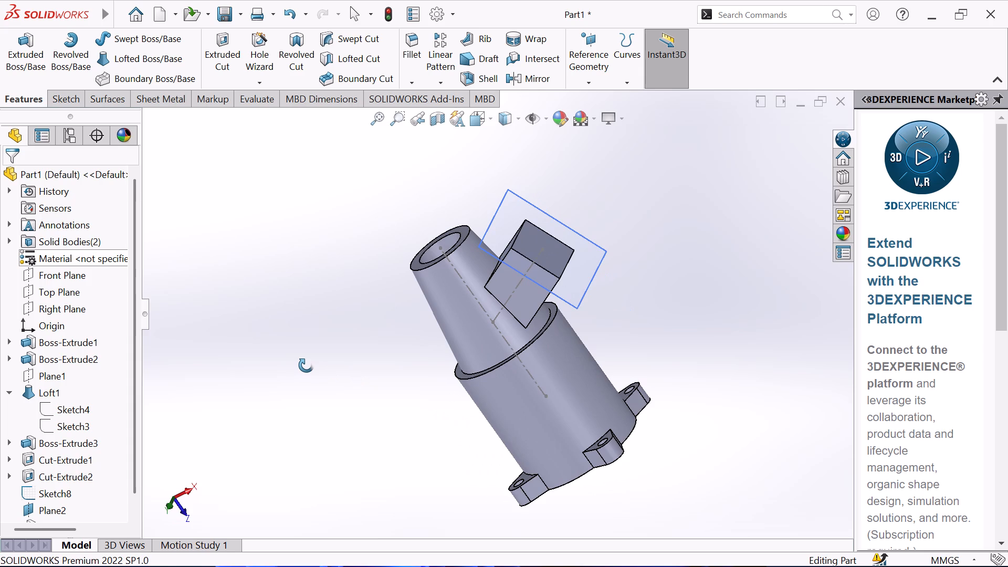
middle_click_drag(306, 365, 303, 370)
left_click(529, 254)
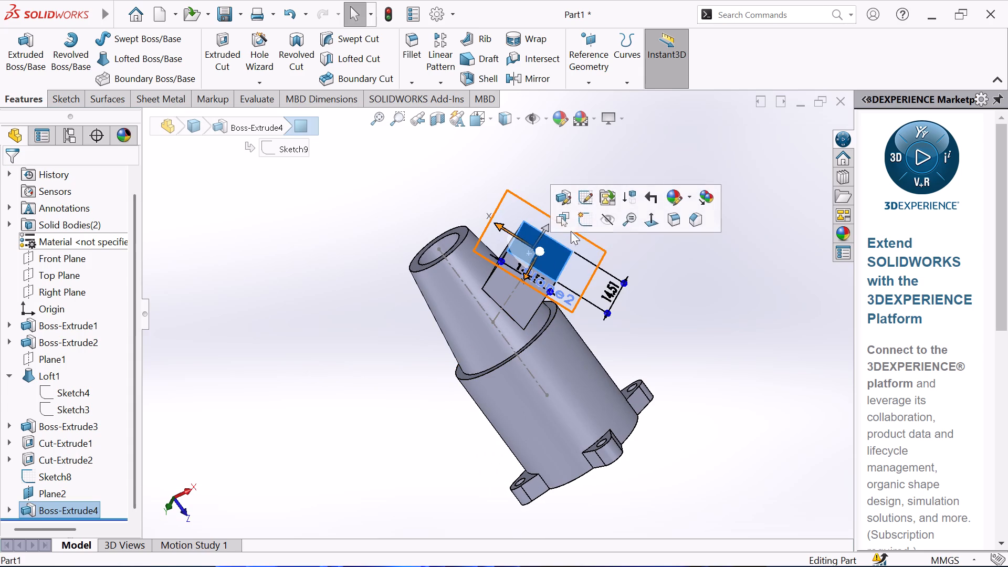
left_click(578, 225)
left_click(454, 166)
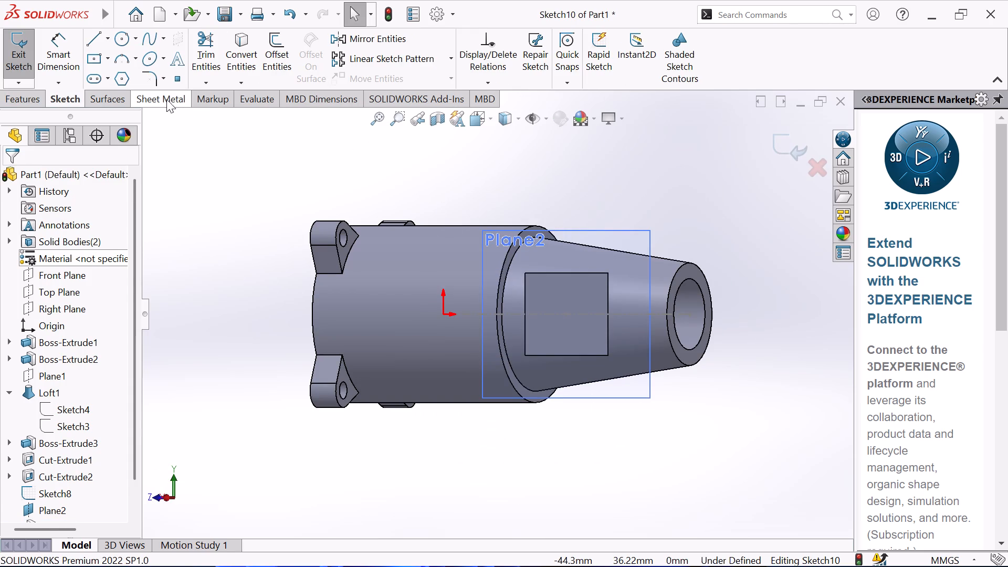
left_click(118, 39)
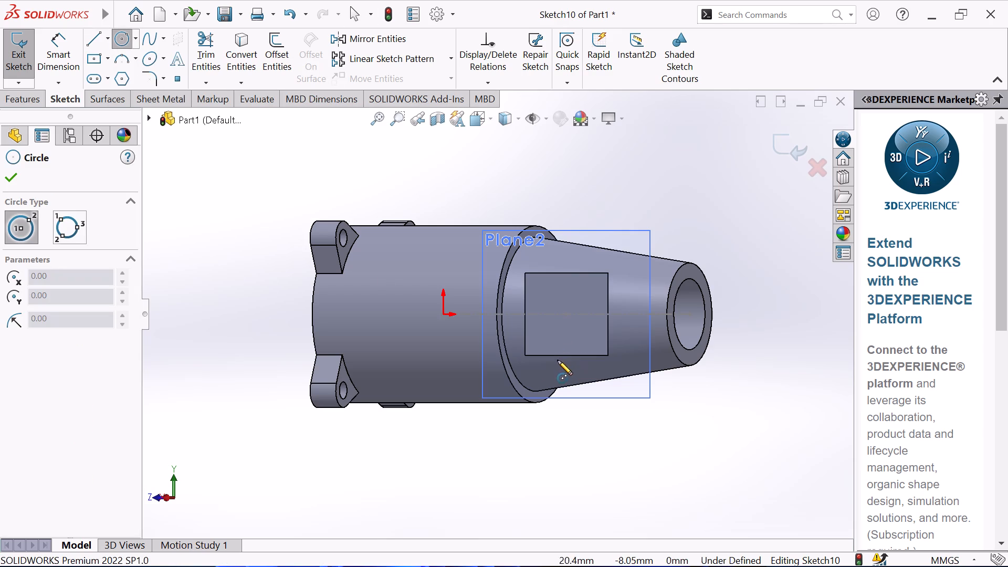
left_click(566, 314)
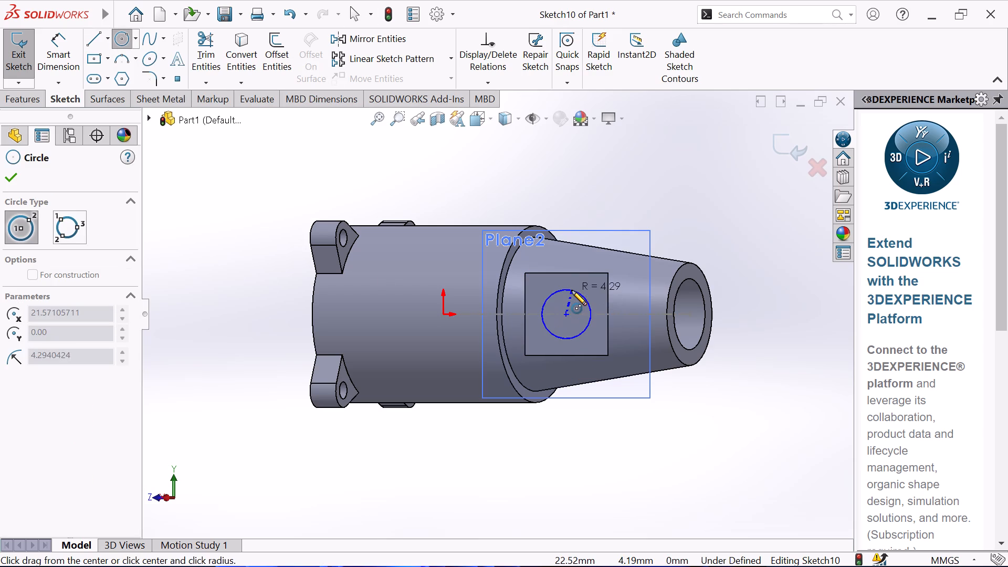
left_click(572, 290)
right_click(749, 239)
left_click(761, 250)
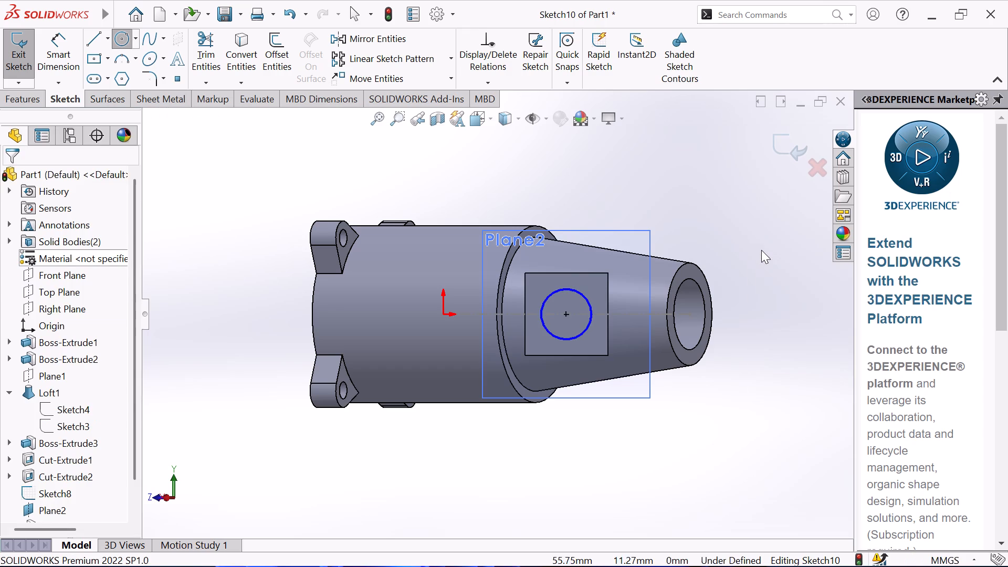
Dimension the circle's diameter as 10 mm and leave the dimension command.
left_click(8, 106)
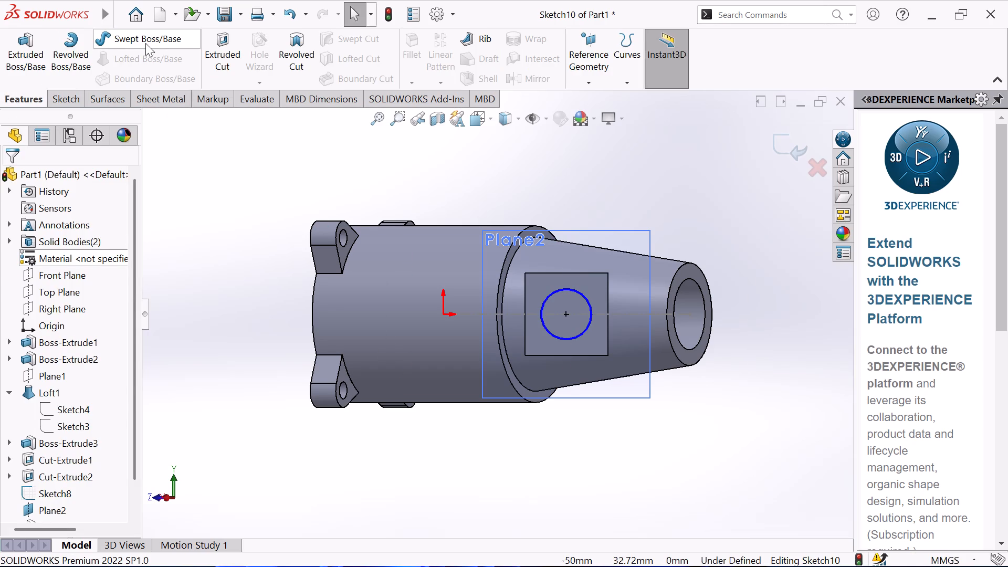
left_click(58, 101)
left_click(52, 68)
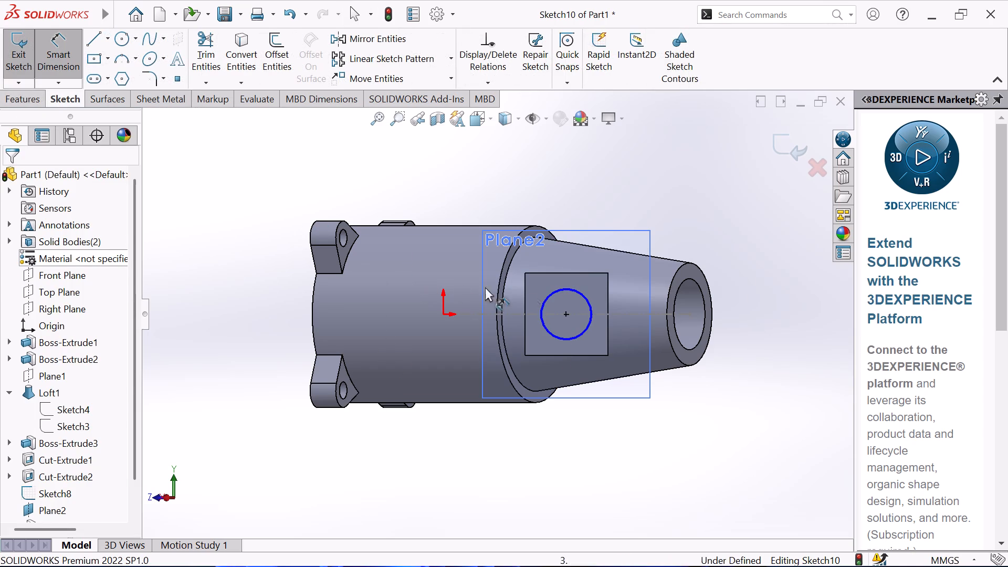
left_click(560, 291)
left_click(575, 188)
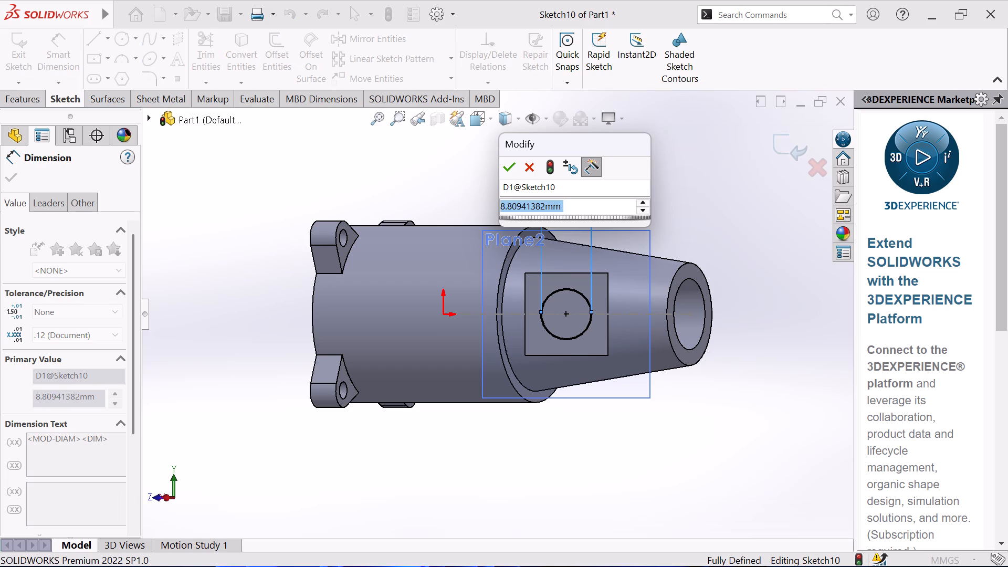
key("2")
key("BackSpace")
type("10")
key("Return")
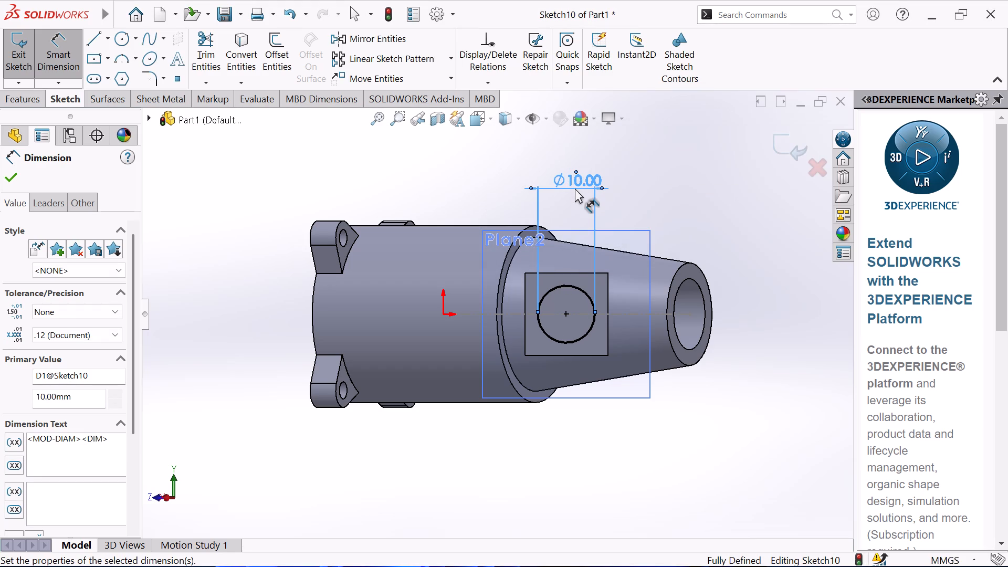
right_click(792, 365)
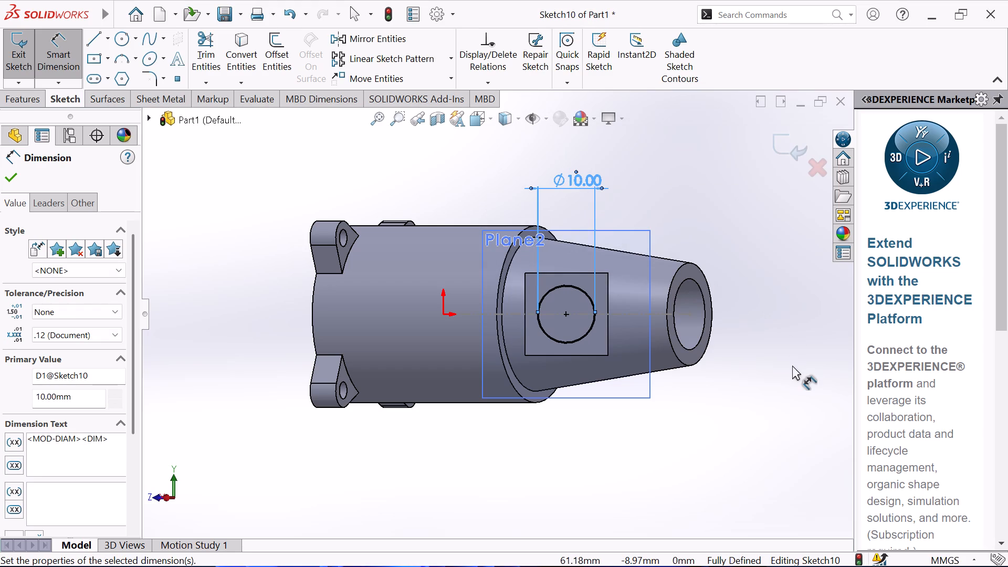
left_click(827, 411)
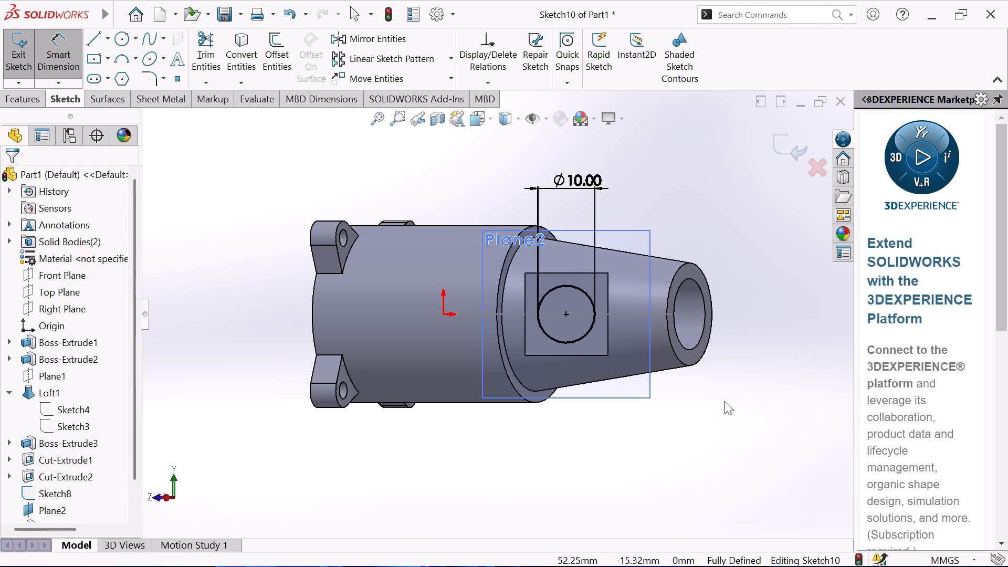
Cut-extrude the 10 mm circle through the square boss using Up To Body, with the tapered loft body as the limit.
left_click(23, 99)
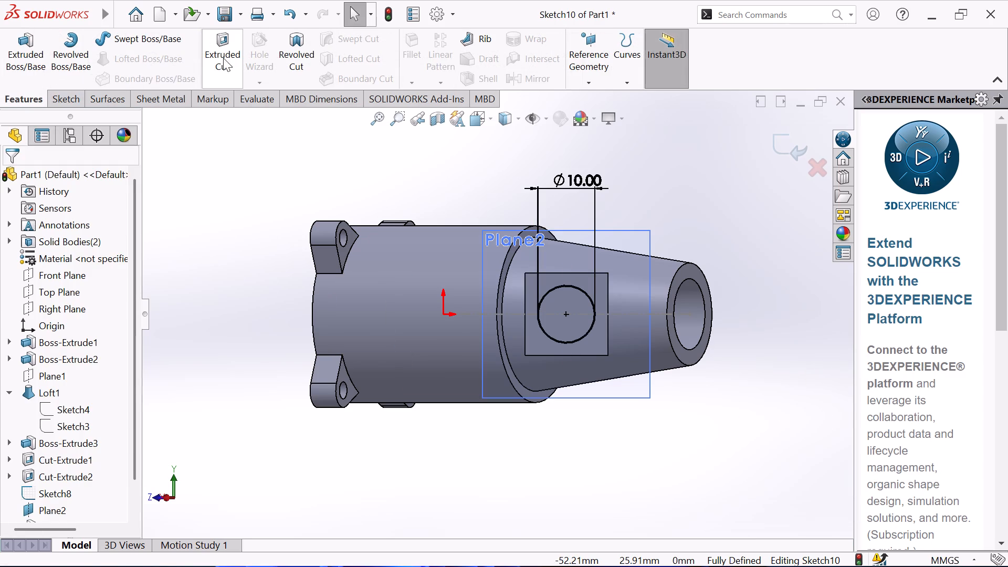
left_click(227, 52)
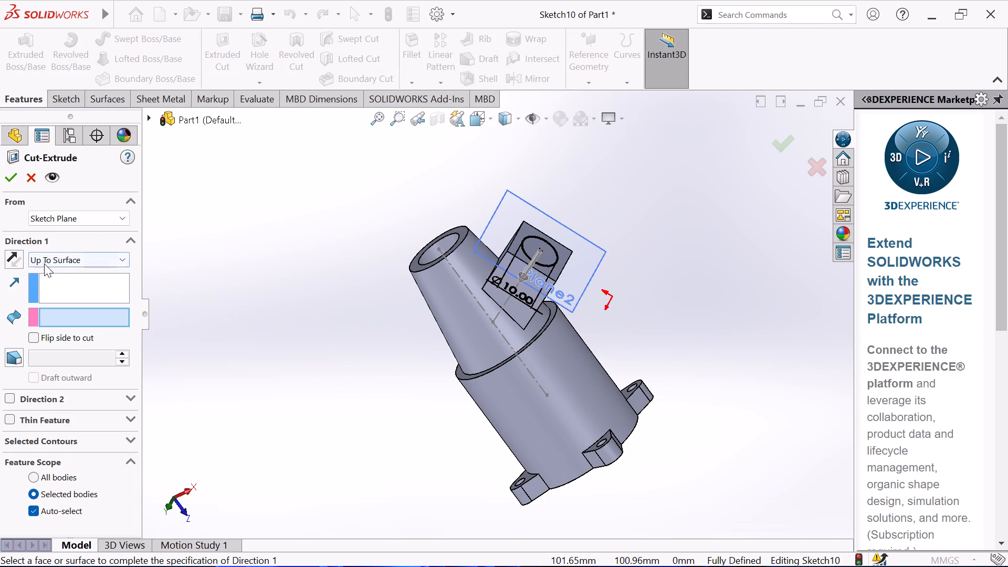
left_click(44, 264)
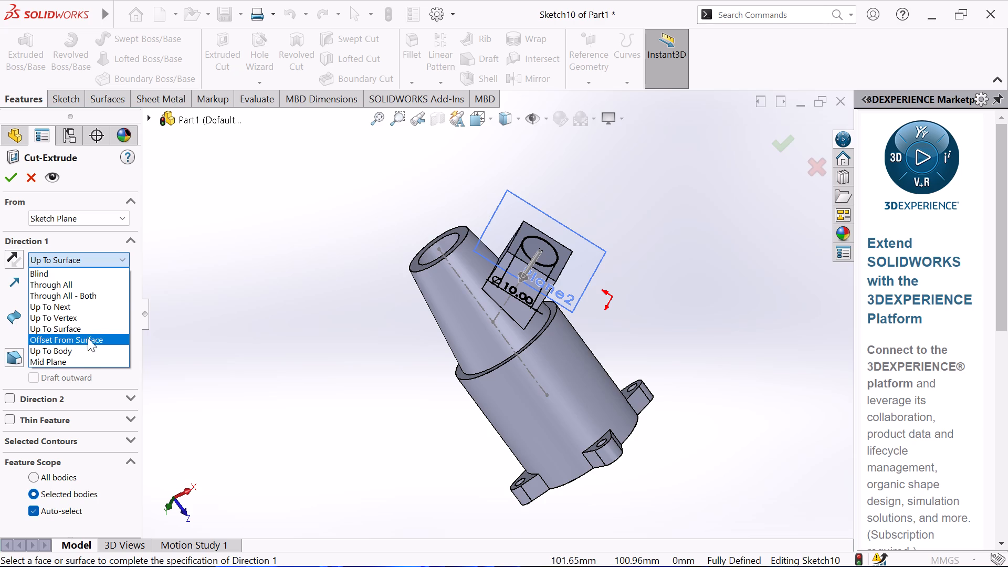
left_click(86, 354)
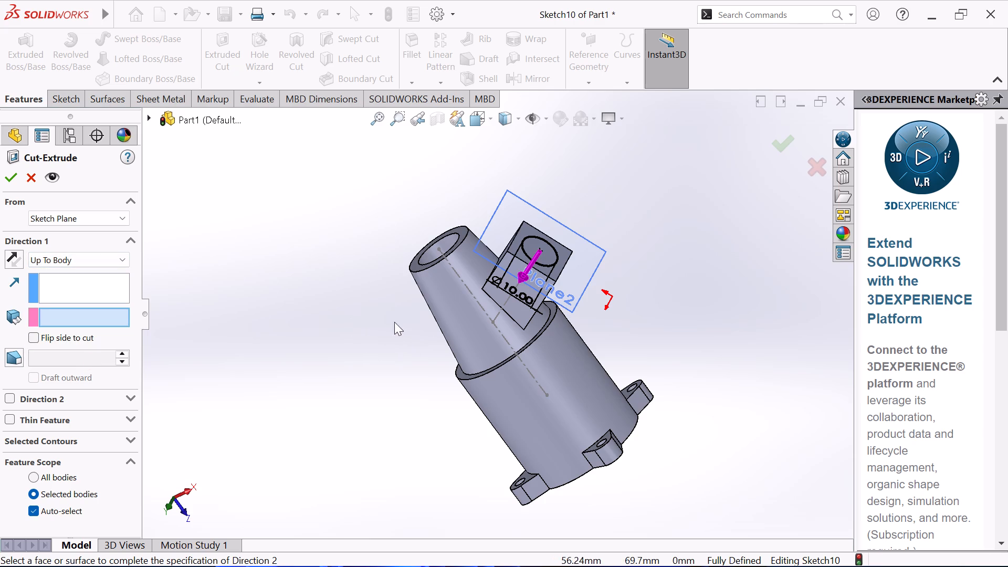
left_click(458, 316)
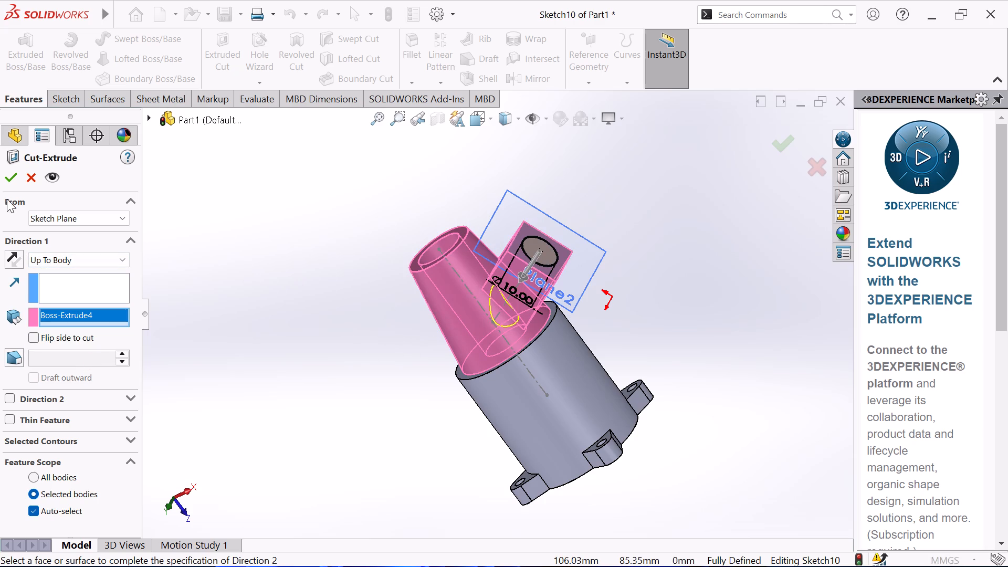
left_click(5, 183)
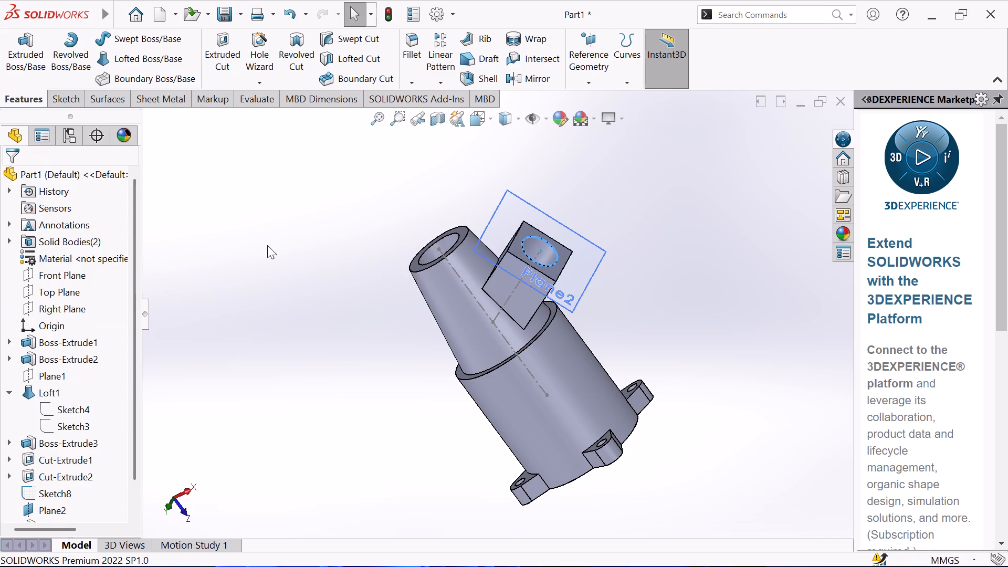
left_click(267, 245)
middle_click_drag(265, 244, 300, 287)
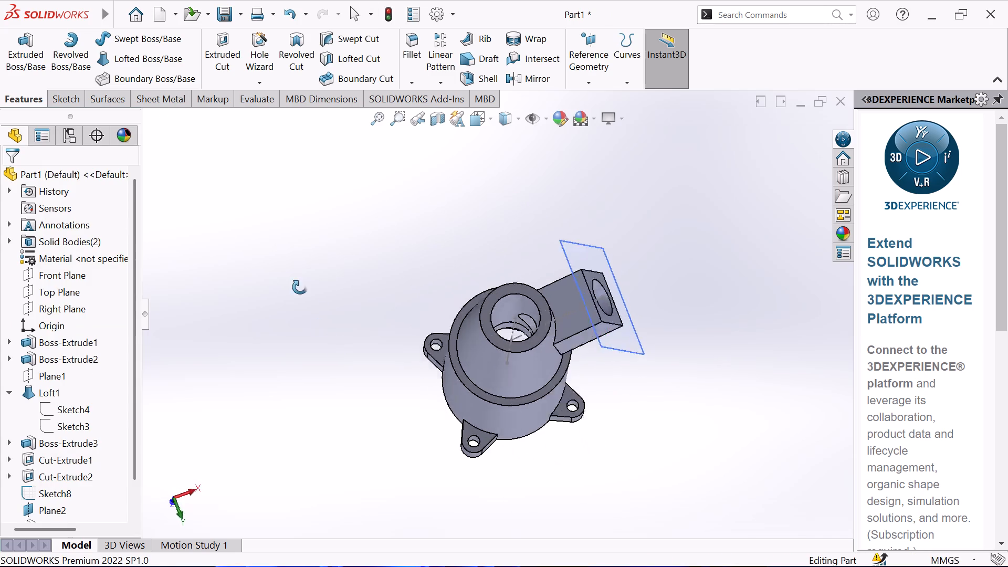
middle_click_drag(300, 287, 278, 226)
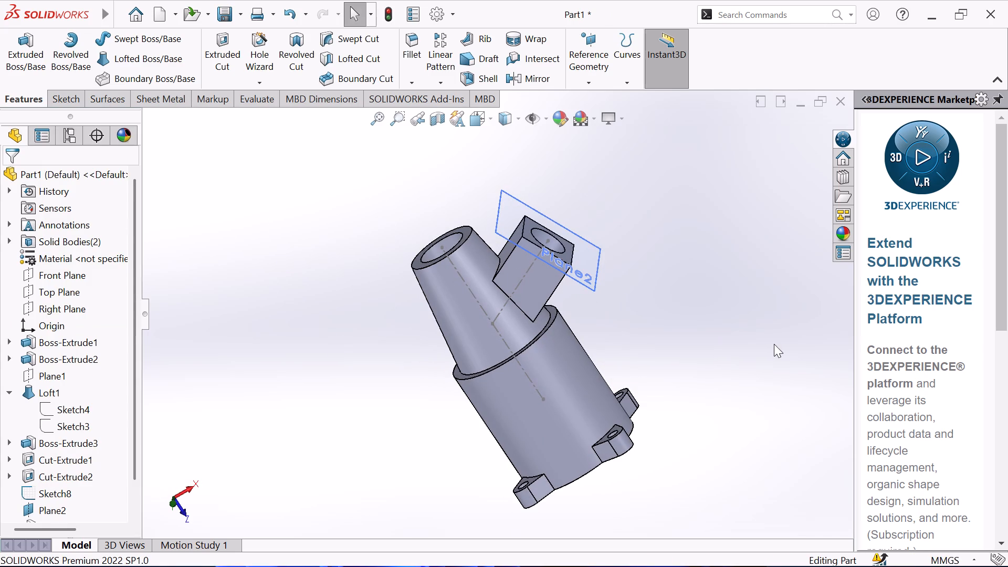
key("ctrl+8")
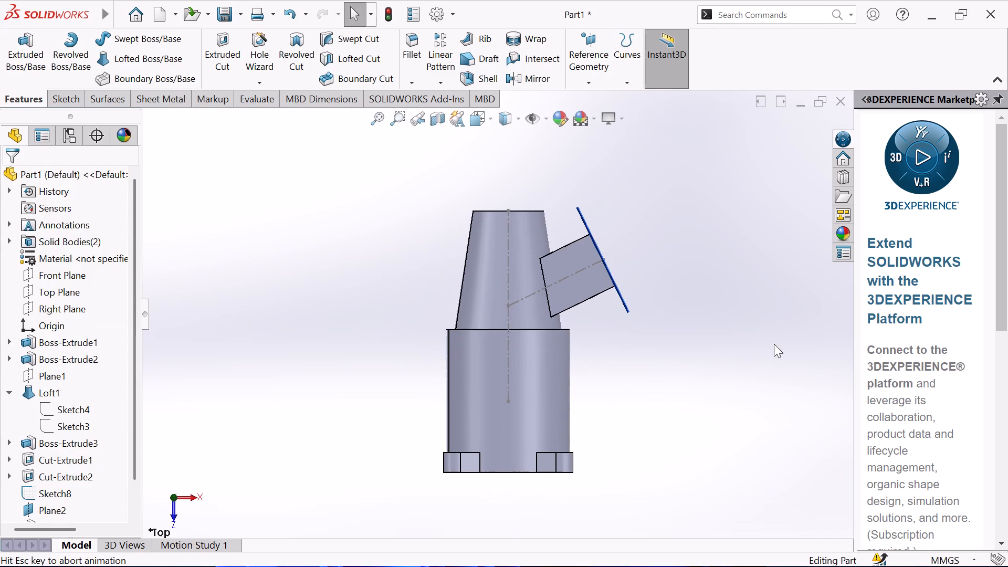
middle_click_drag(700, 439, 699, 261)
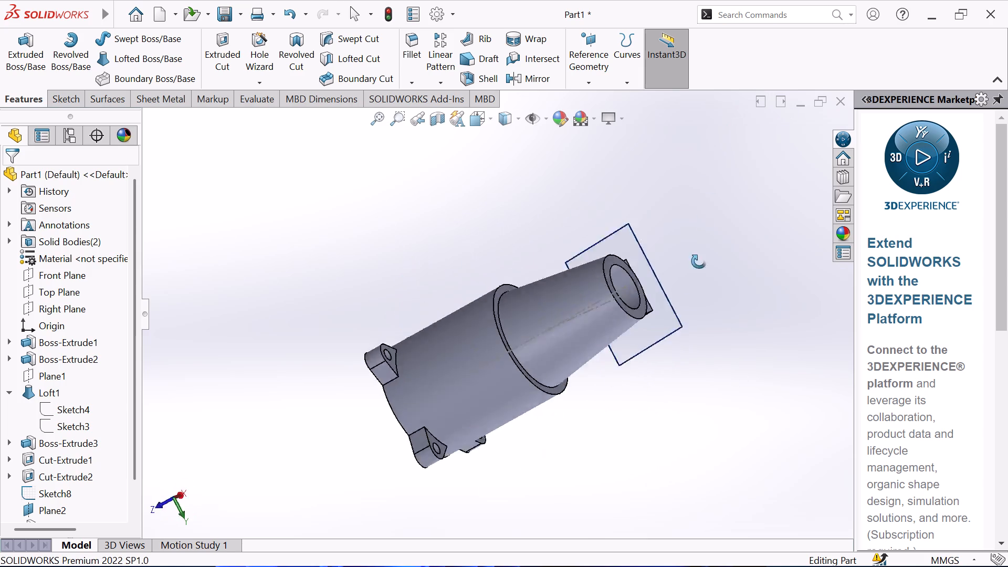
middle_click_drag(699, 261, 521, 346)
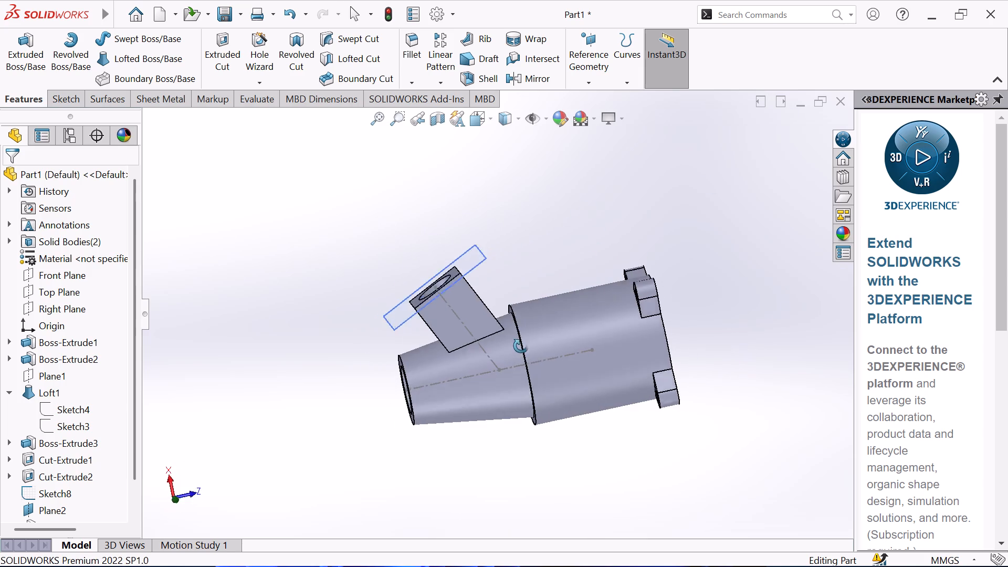
Inspect the branch bore's junction with the main bore in a section view on the Top Plane, and cancel the section.
middle_click_drag(521, 346, 514, 340)
key("ctrl+8")
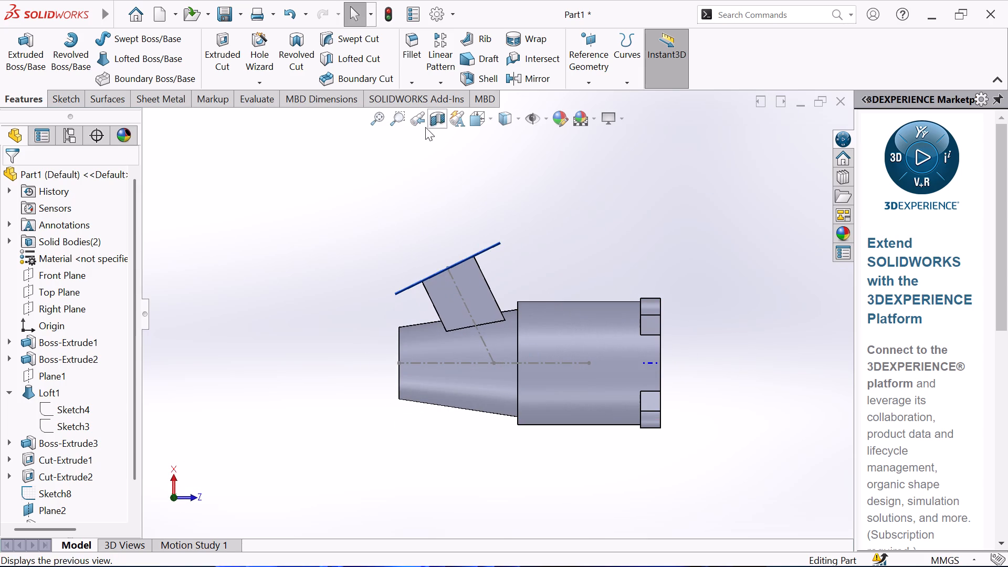
left_click(438, 116)
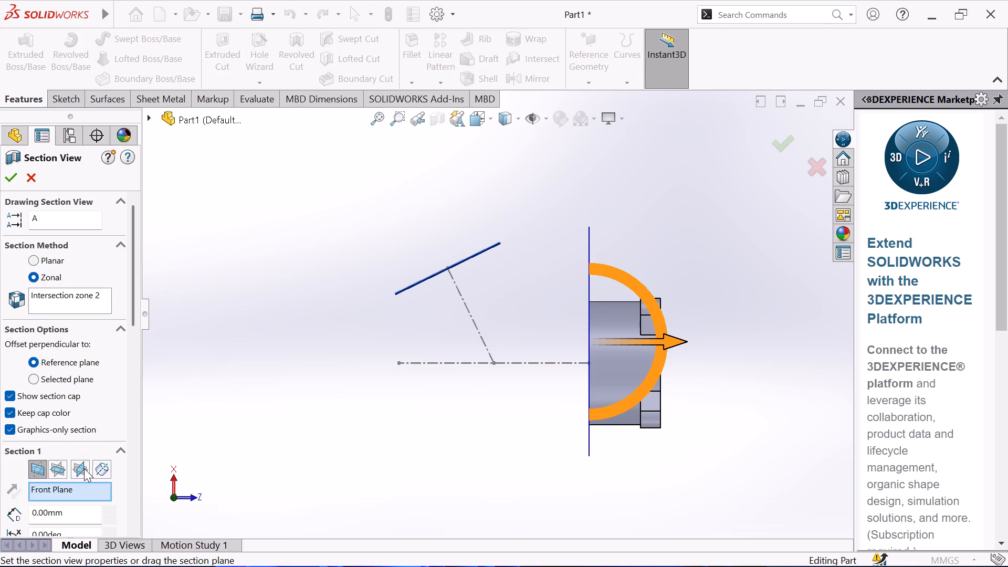
left_click(61, 474)
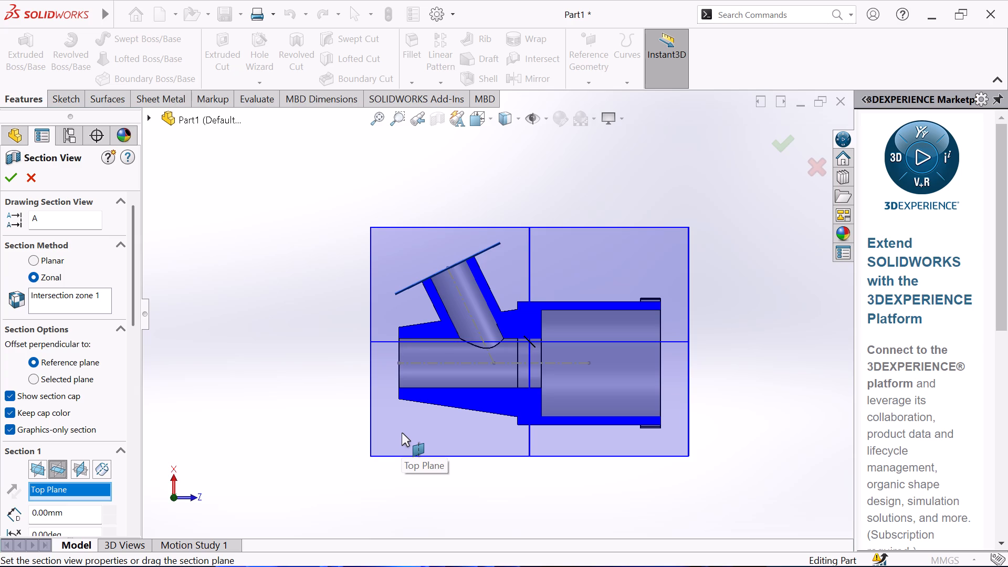
left_click(28, 176)
Hide the angled reference plane at the outer end of the square branch.
left_click(487, 248)
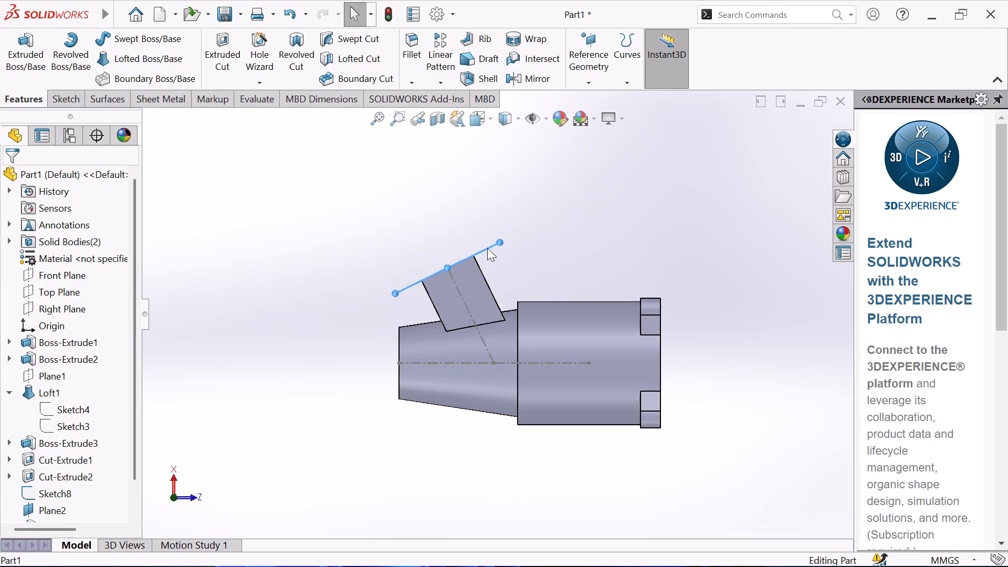
left_click(562, 211)
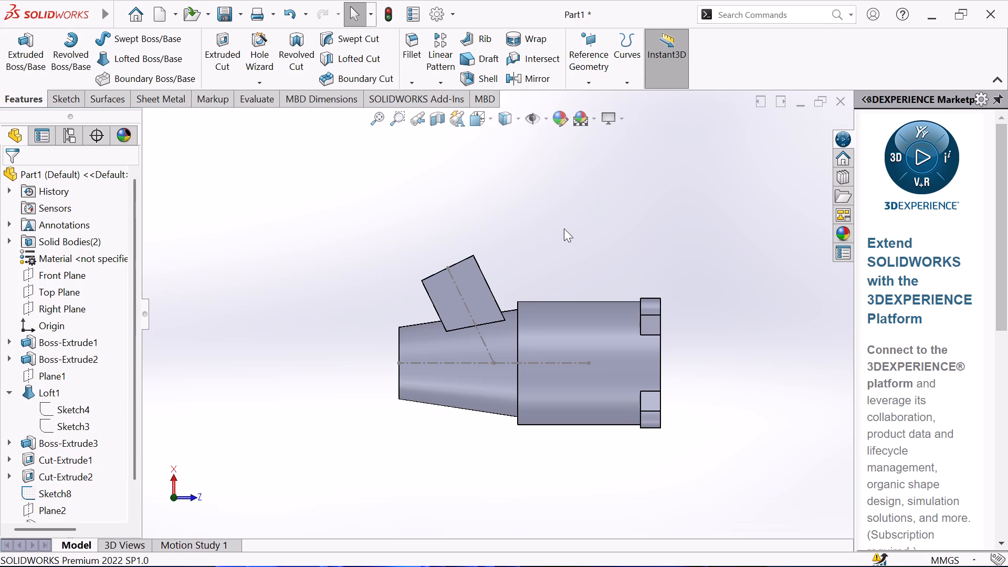
Check the part's internal bores again in a temporary section view on the Top Plane.
left_click(434, 120)
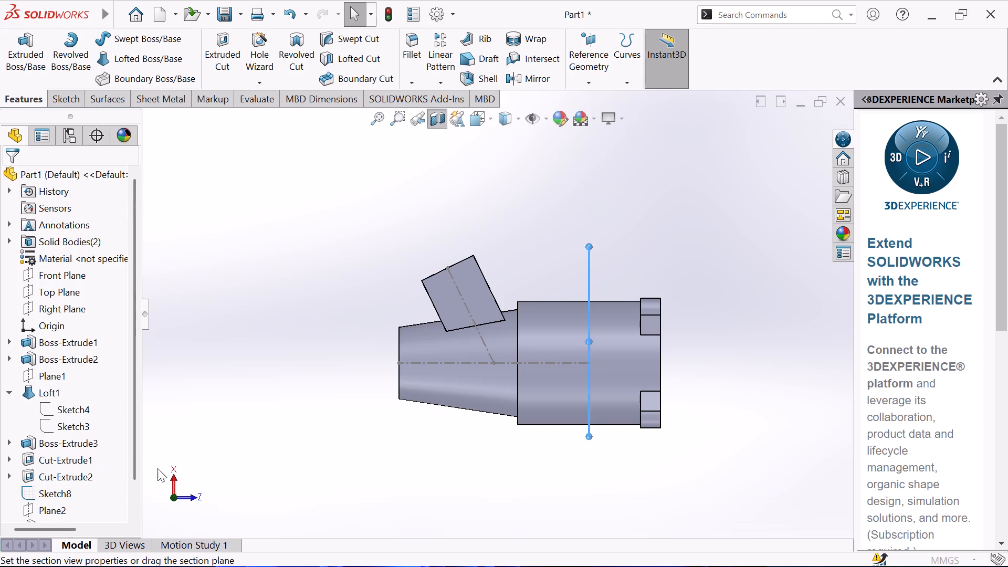
left_click(61, 463)
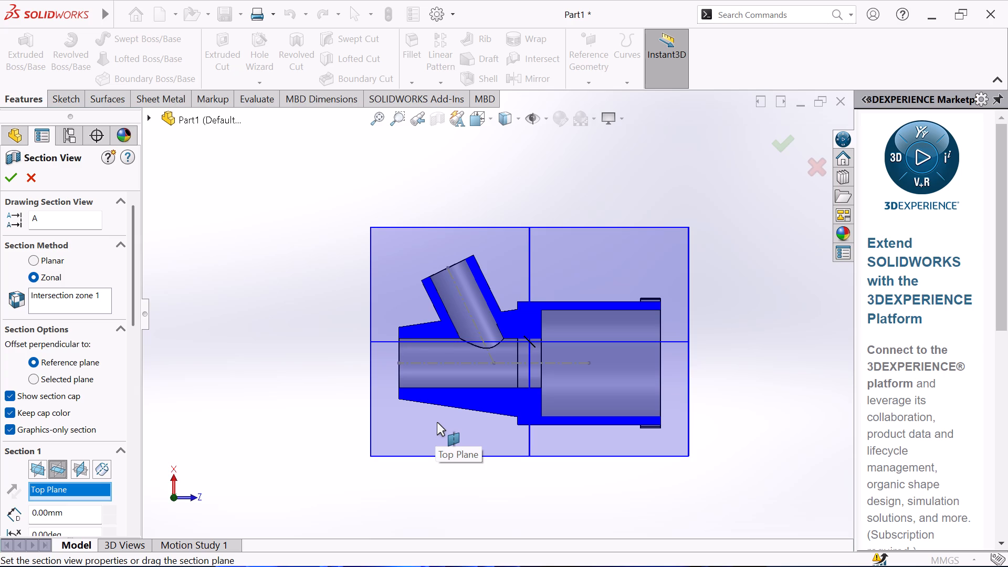
left_click(29, 171)
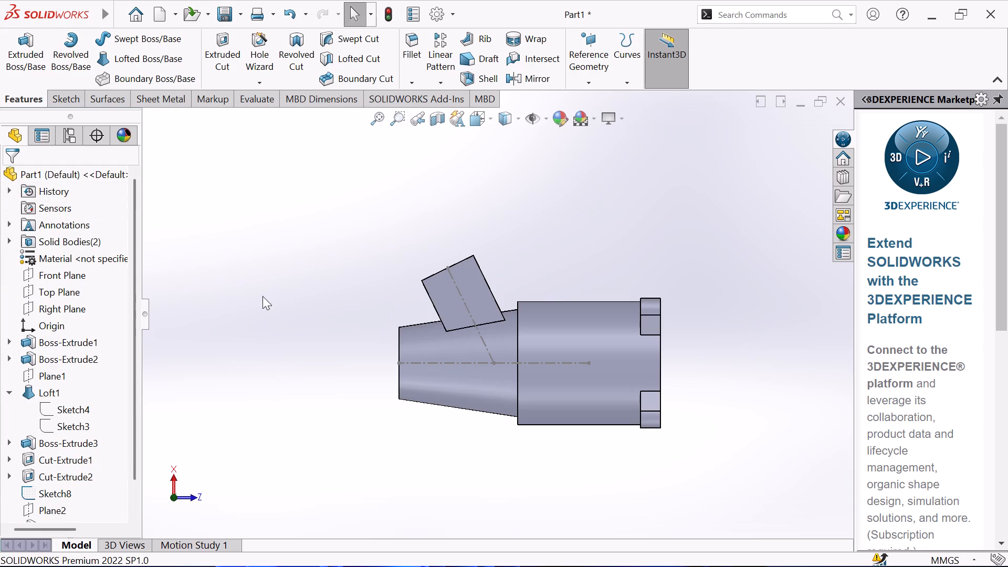
Hide Sketch8, which holds the centrelines along the main axis and the branch.
left_click(467, 362)
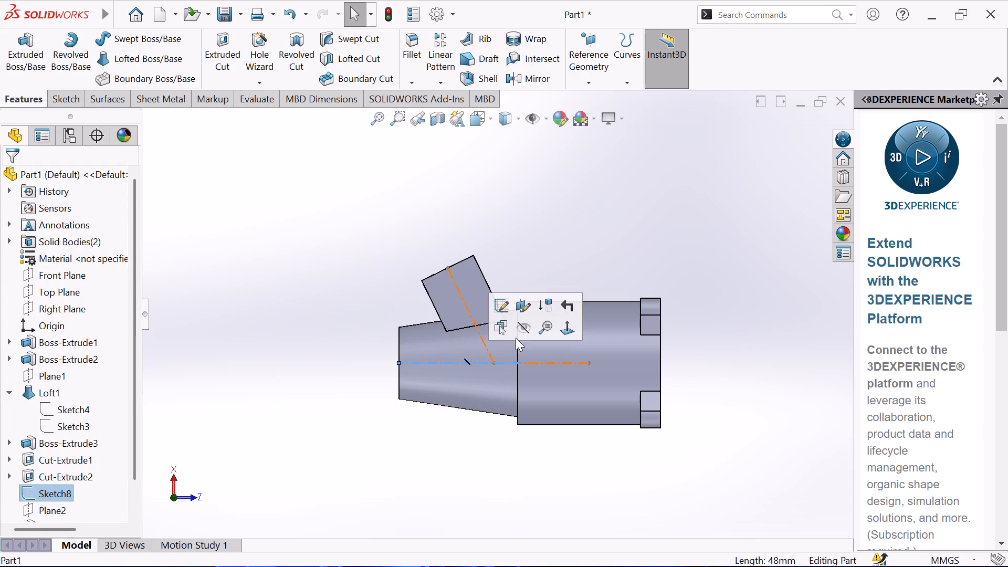
left_click(525, 329)
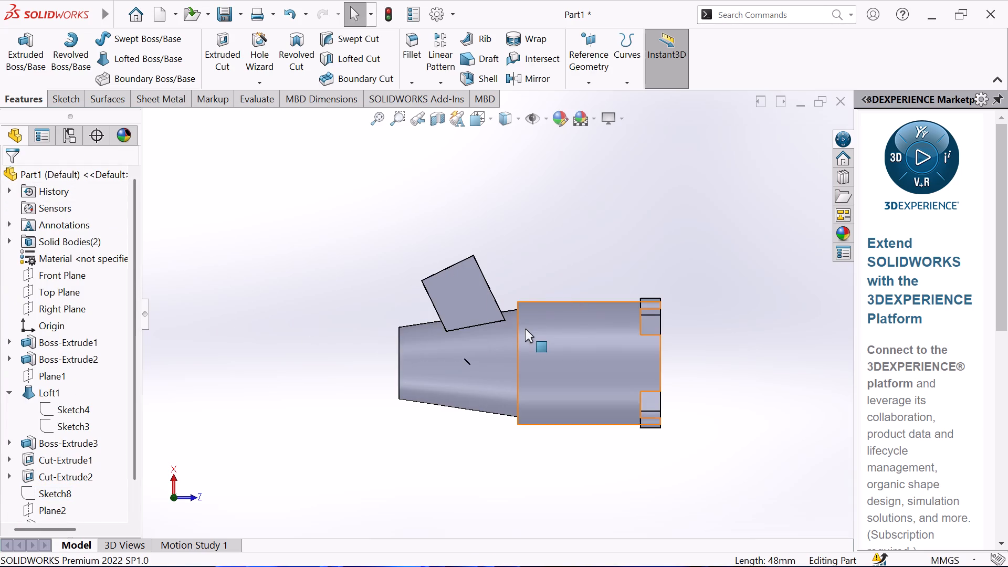
Fillet the four lengthwise corner edges of the square branch with a 3 mm radius and tangent propagation on.
middle_click_drag(356, 354, 407, 310)
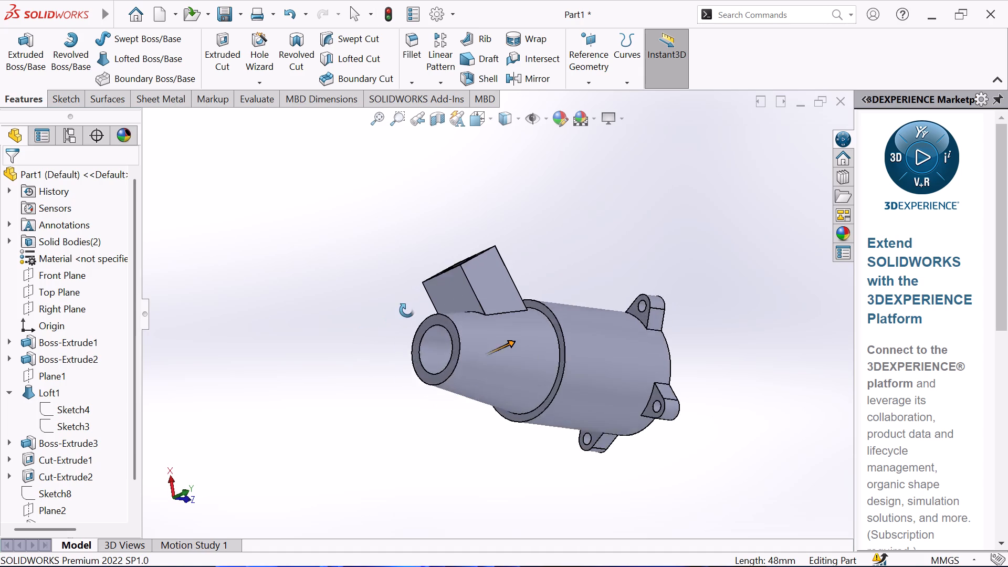
middle_click_drag(407, 310, 433, 292)
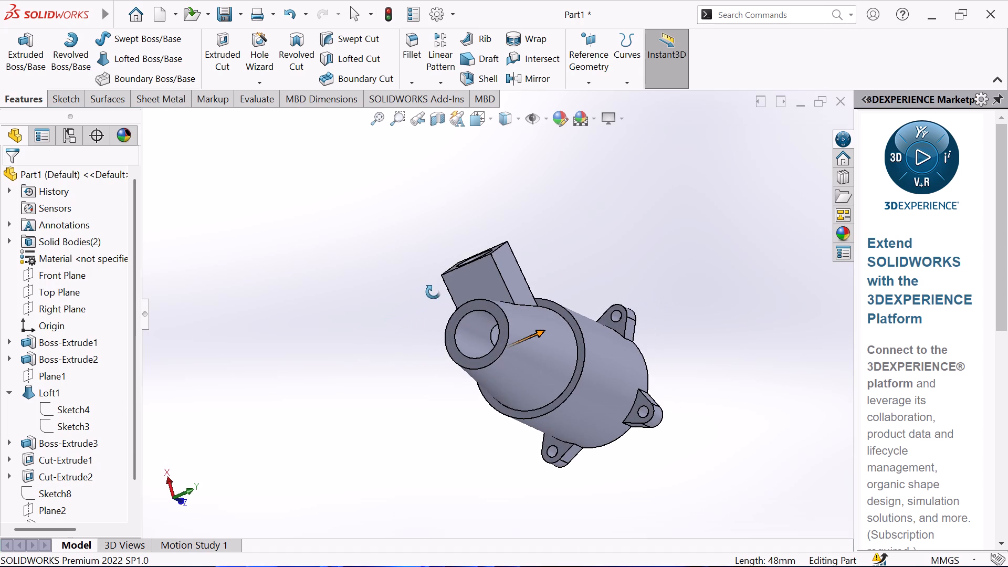
middle_click_drag(433, 292, 435, 353)
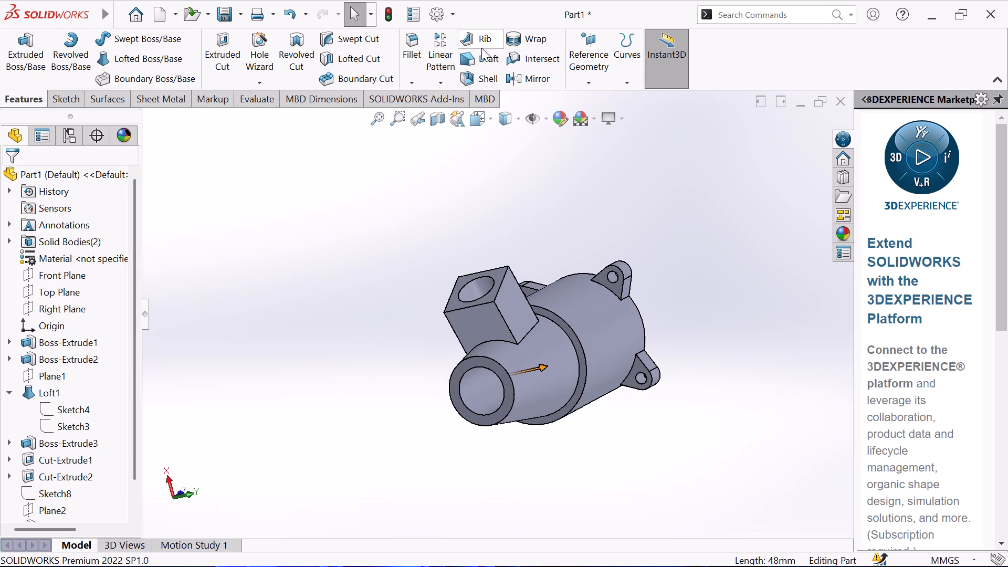
left_click(407, 59)
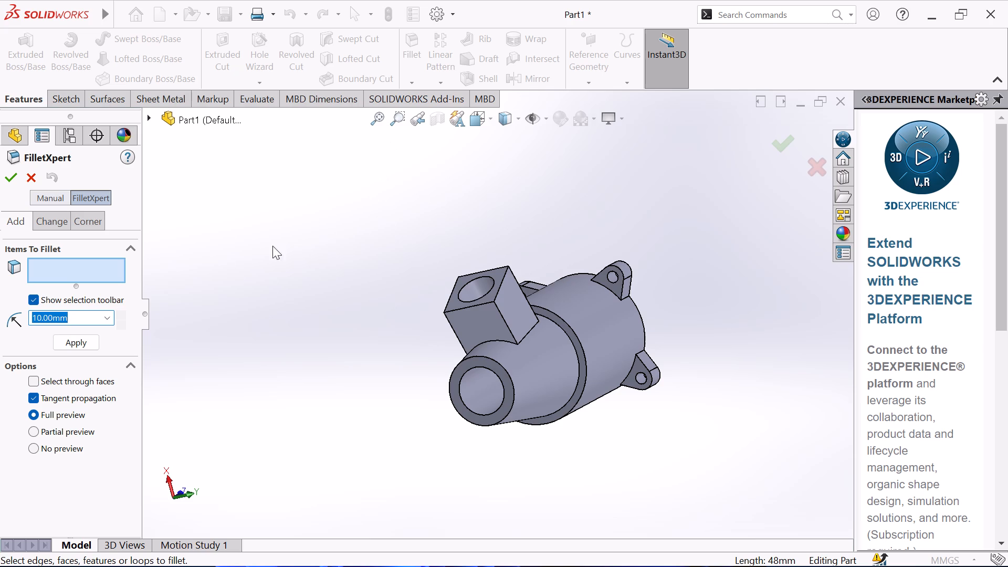
key("3")
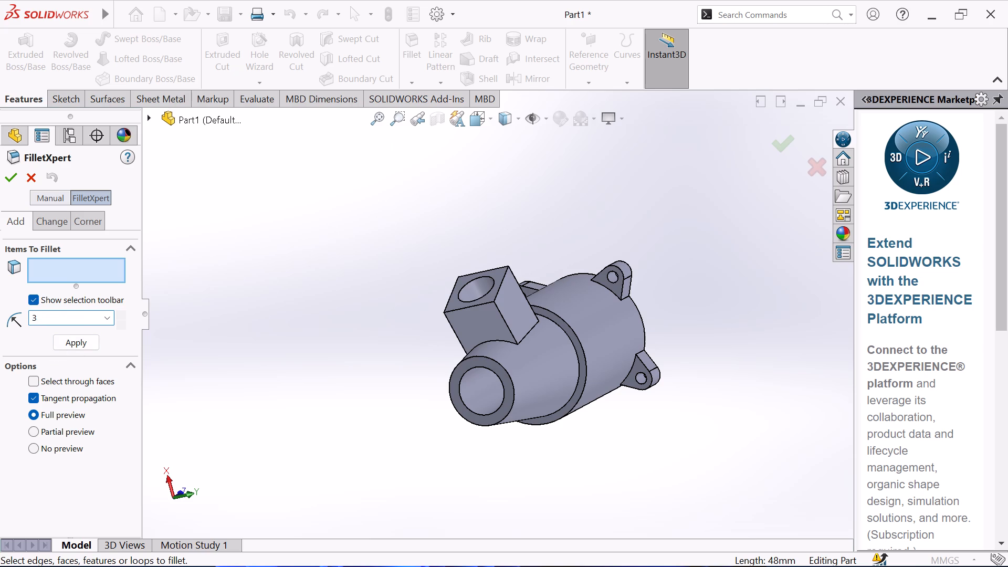
key("Return")
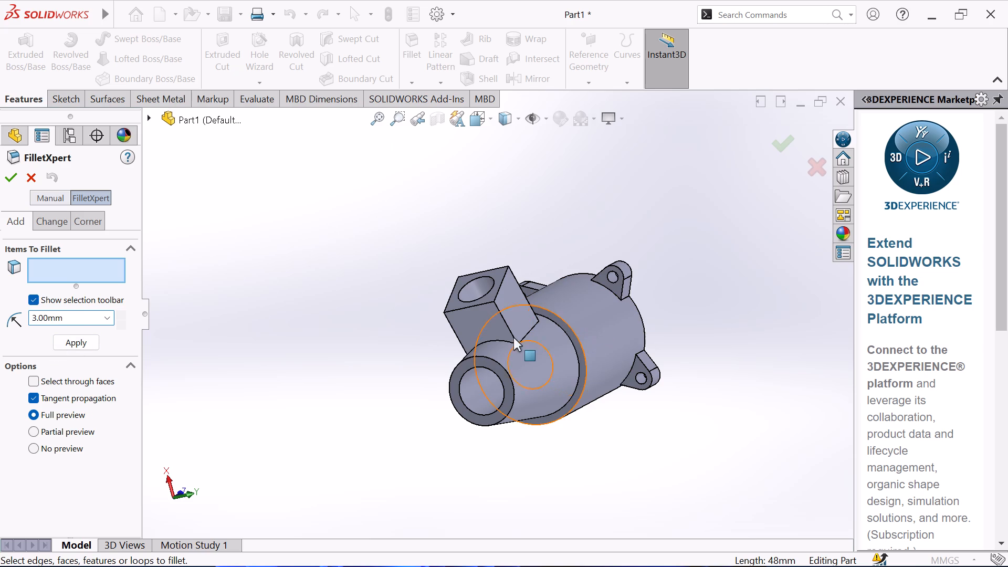
left_click(502, 318)
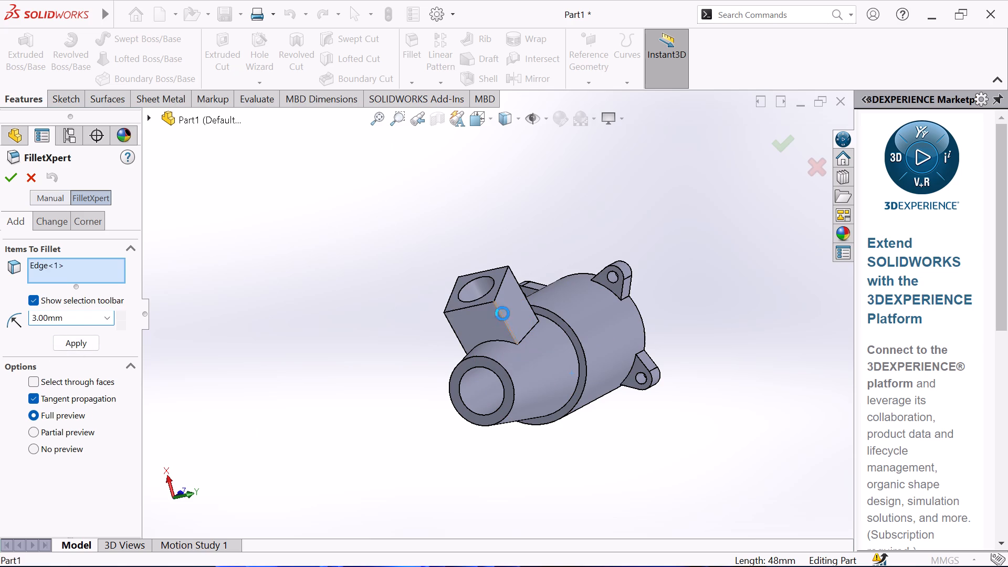
left_click(518, 282)
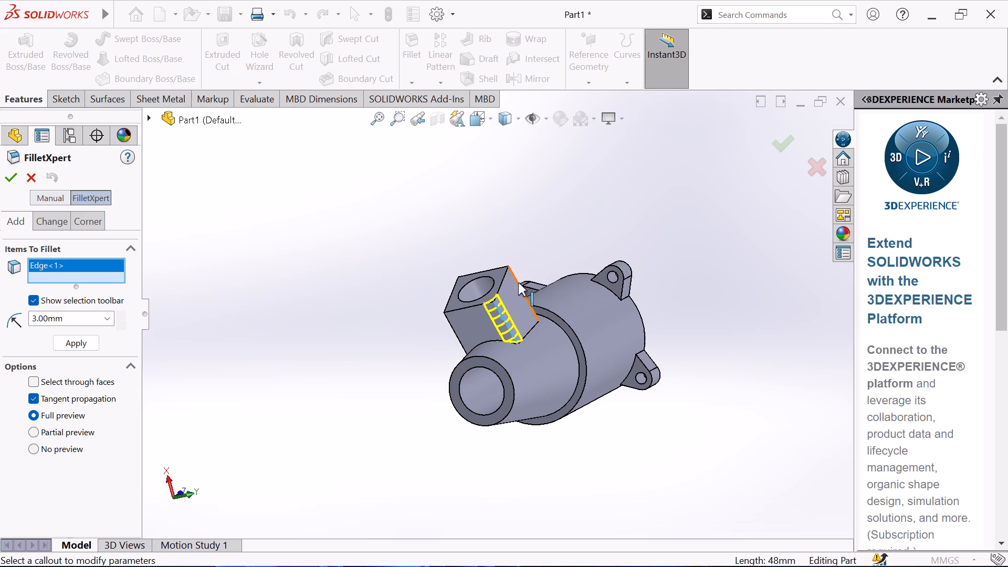
left_click(444, 316)
middle_click_drag(413, 316, 415, 316)
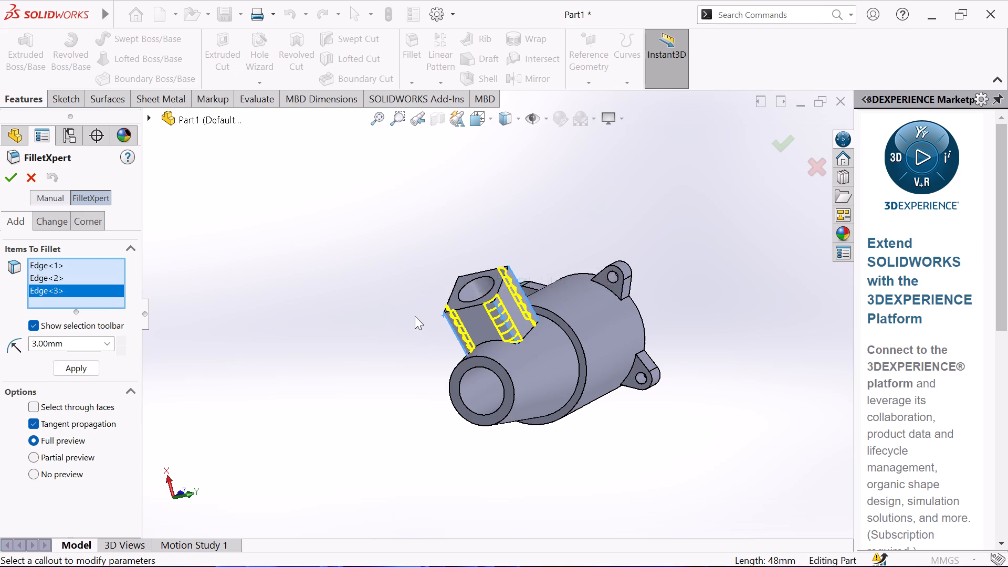
middle_click_drag(415, 316, 476, 415)
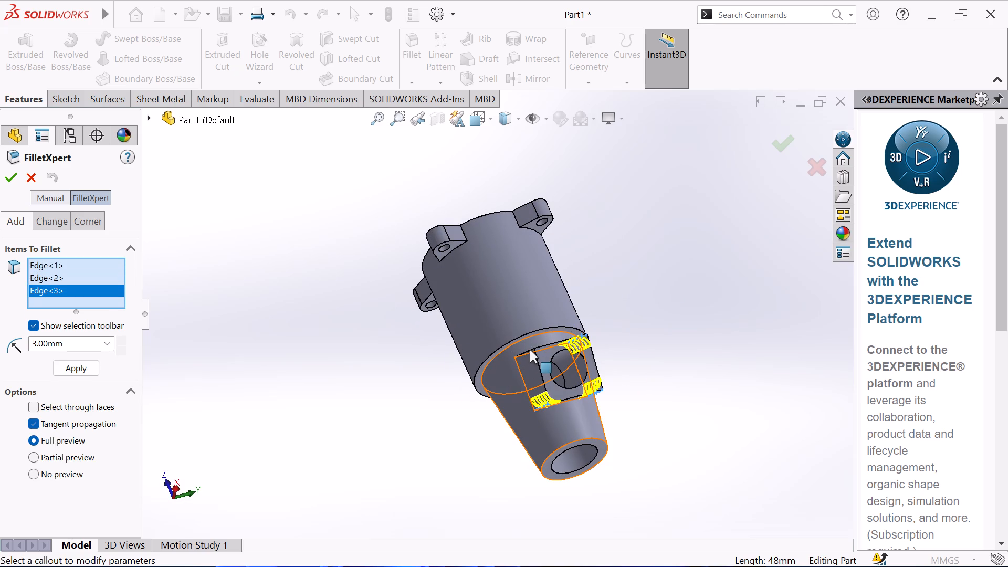
middle_click_drag(375, 331, 374, 330)
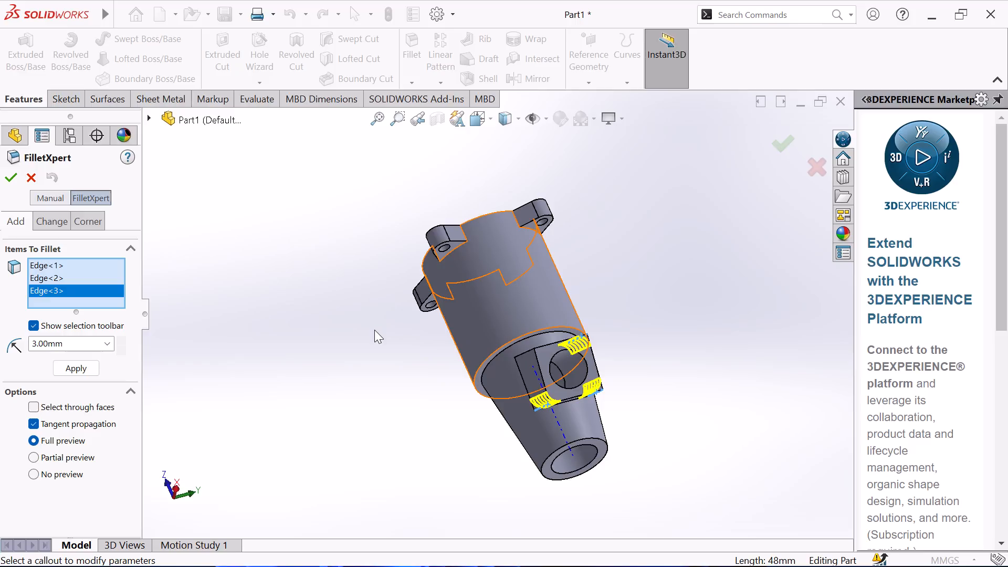
middle_click_drag(374, 330, 405, 359)
left_click(551, 366)
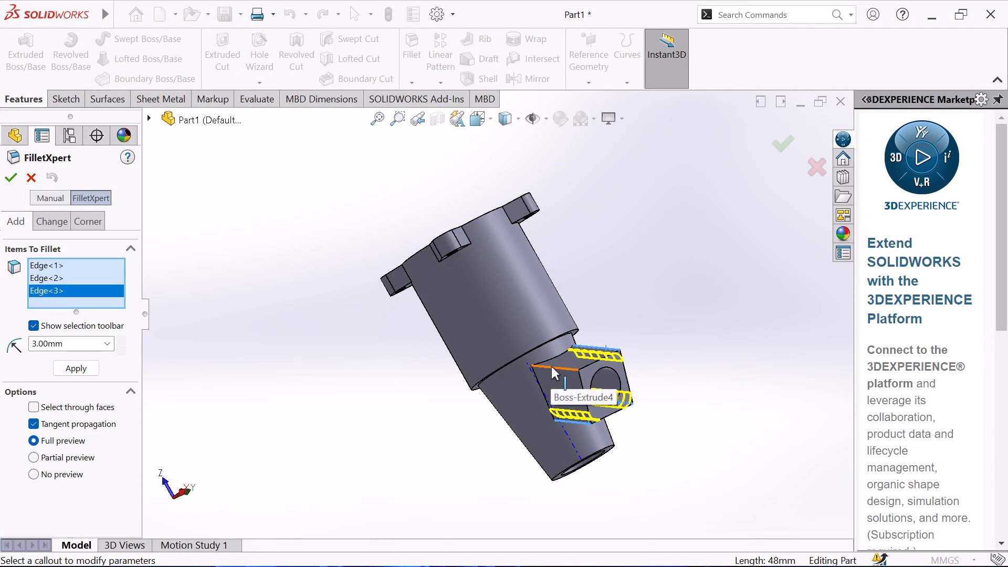
left_click(12, 177)
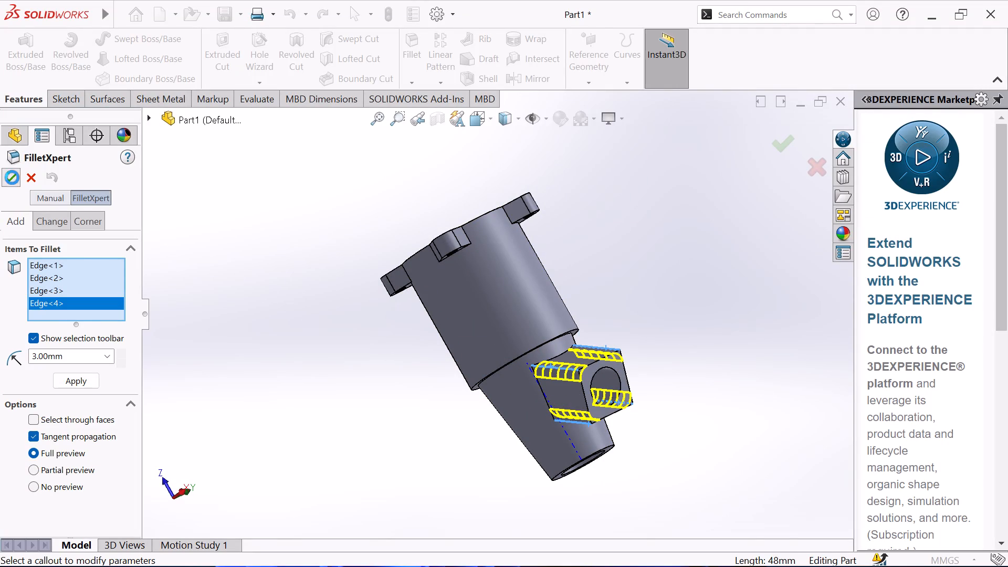
left_click(226, 317)
Review the filleted part from several sides and in a section view on the Top Plane, and cancel the section.
middle_click_drag(276, 330, 277, 328)
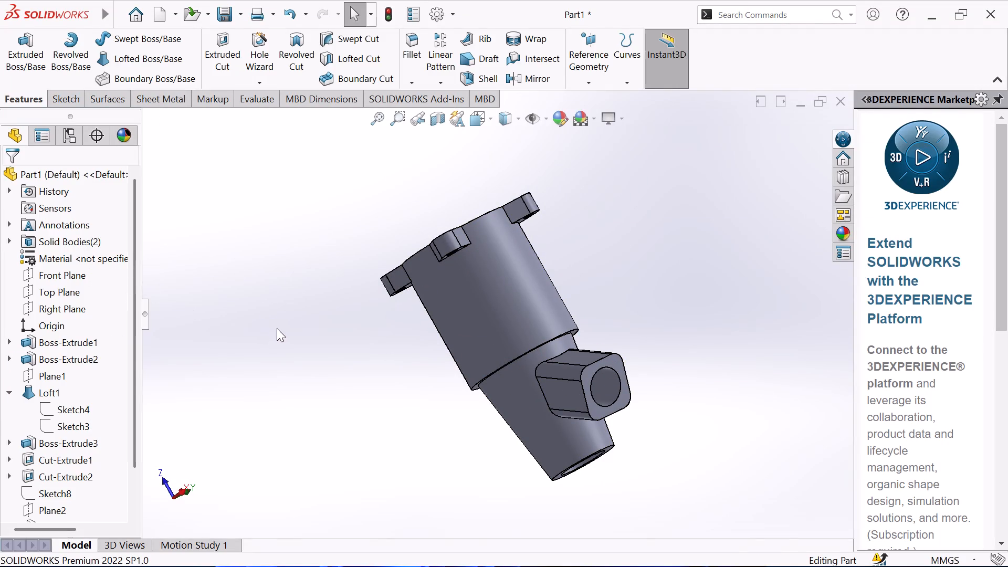
middle_click_drag(277, 328, 157, 143)
middle_click_drag(148, 145, 128, 160)
middle_click_drag(103, 205, 22, 370)
middle_click(22, 370)
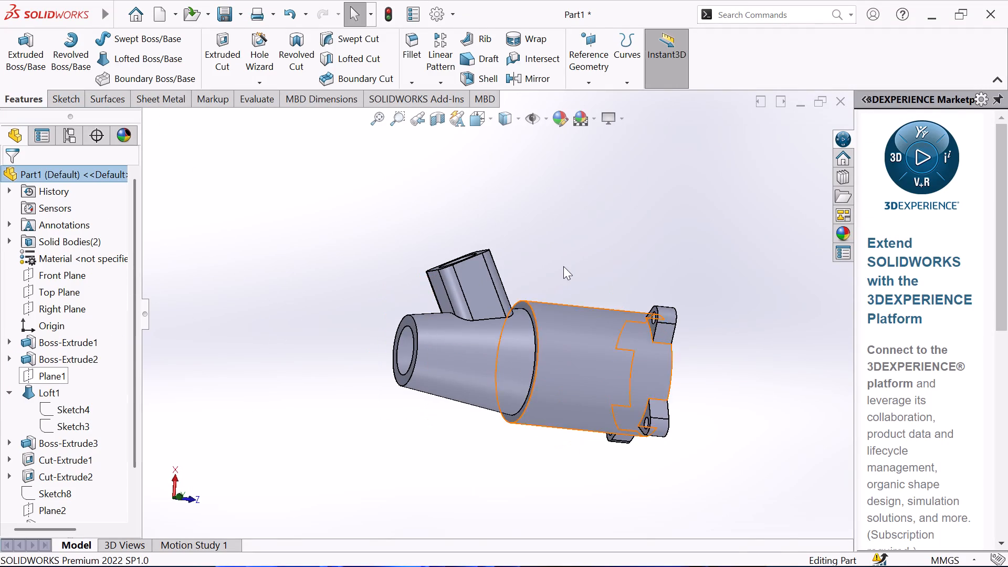
middle_click_drag(564, 265, 512, 328)
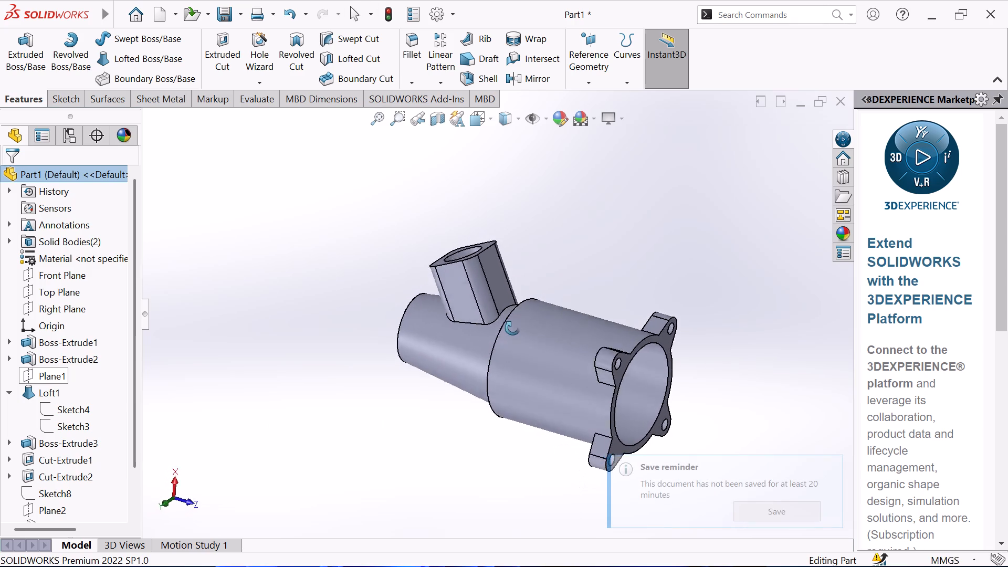
middle_click_drag(512, 328, 543, 282)
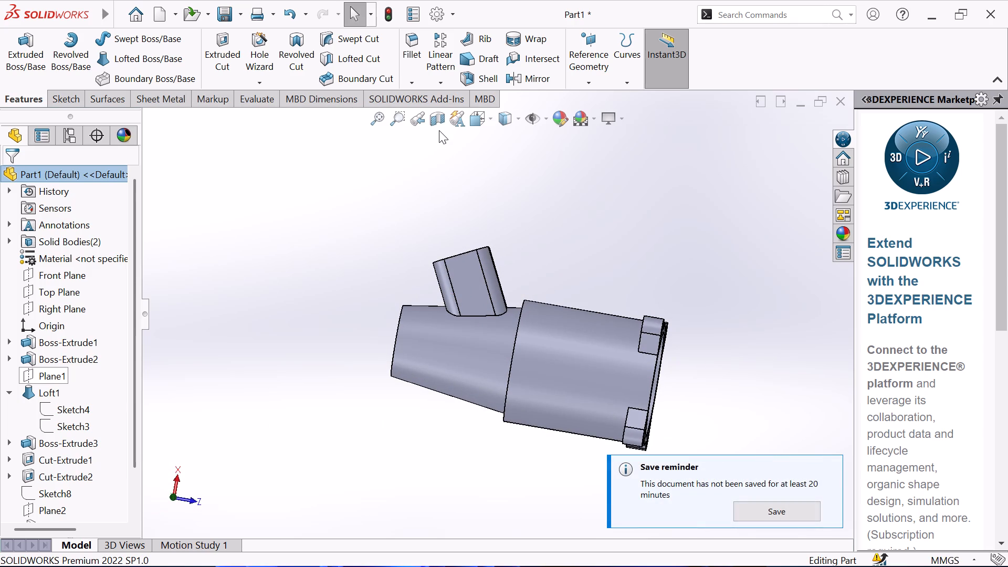
left_click(482, 120)
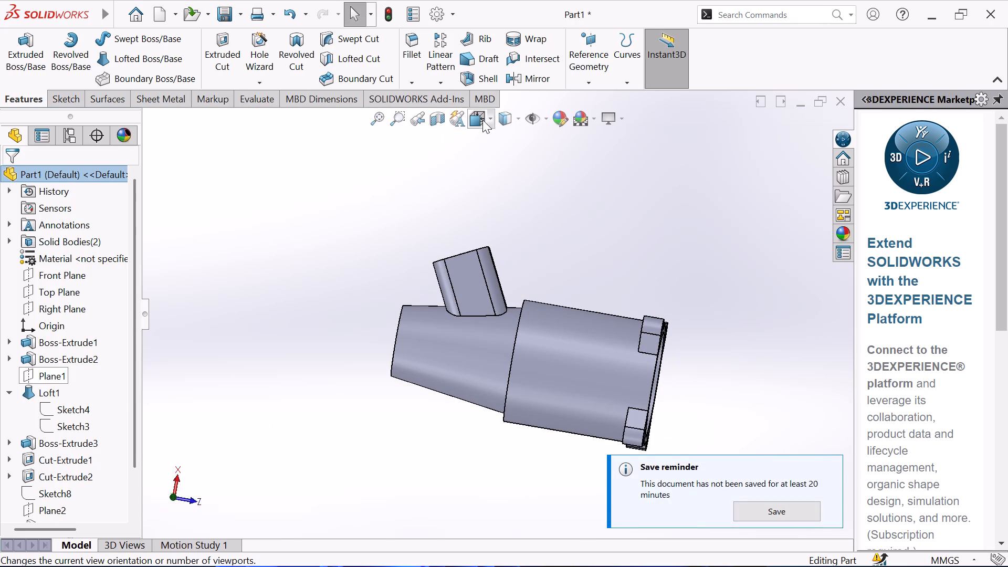
left_click(393, 387)
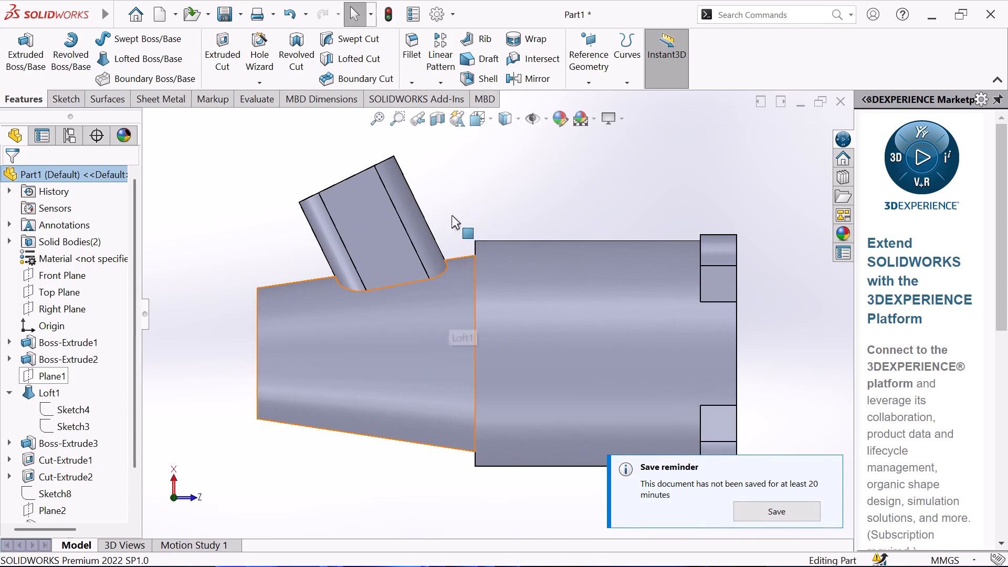
left_click(439, 113)
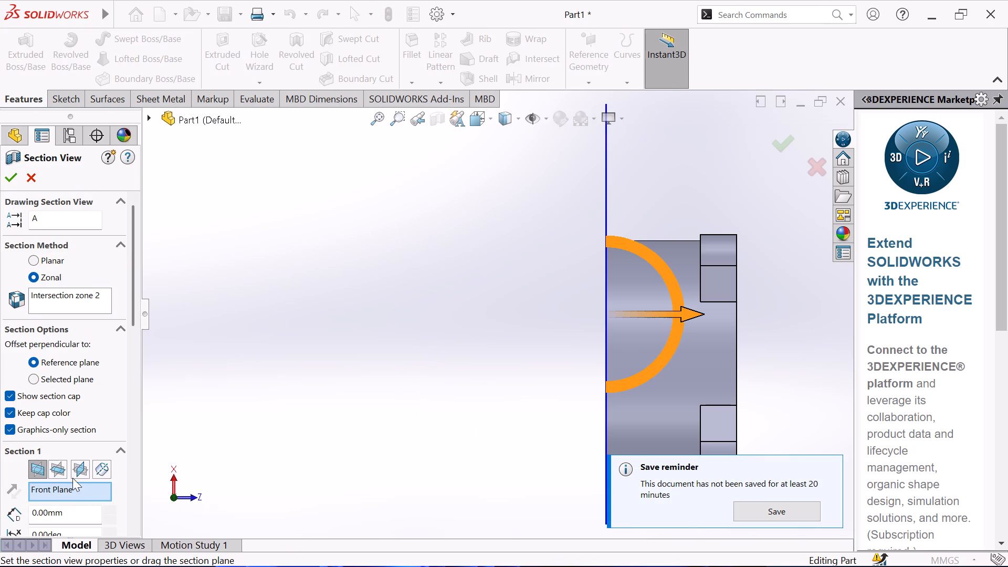
left_click(57, 467)
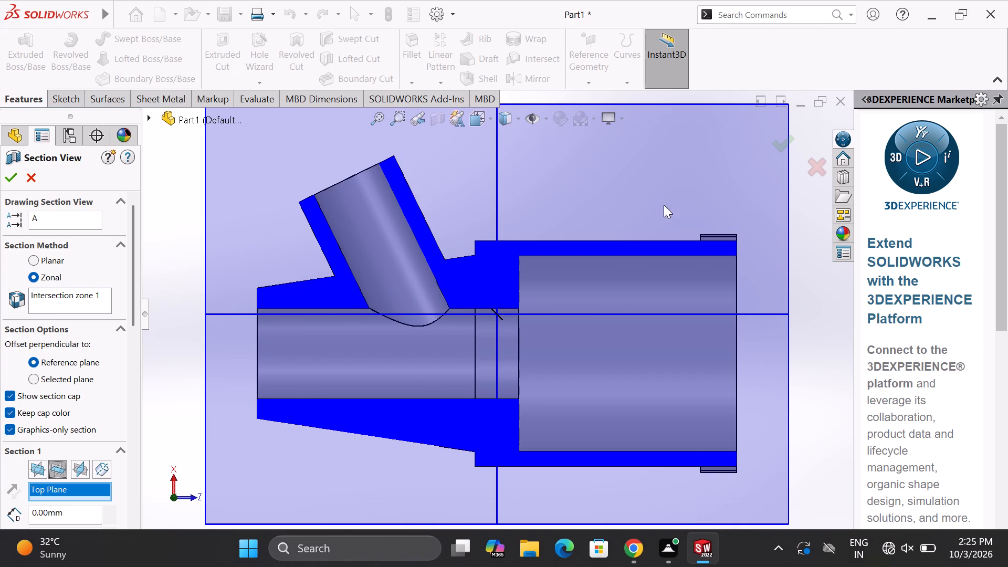
scroll(624, 254, "up", 3)
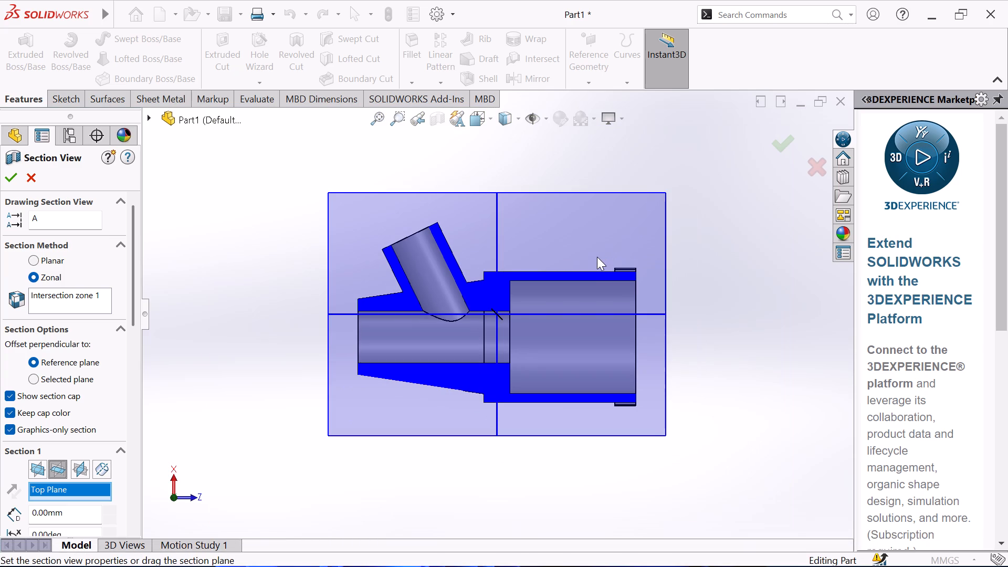
left_click(28, 171)
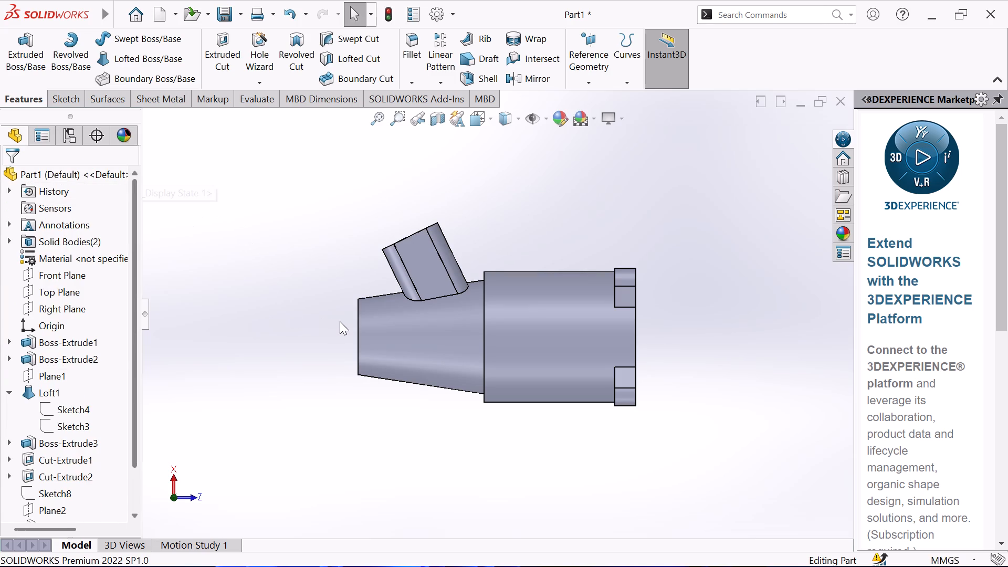
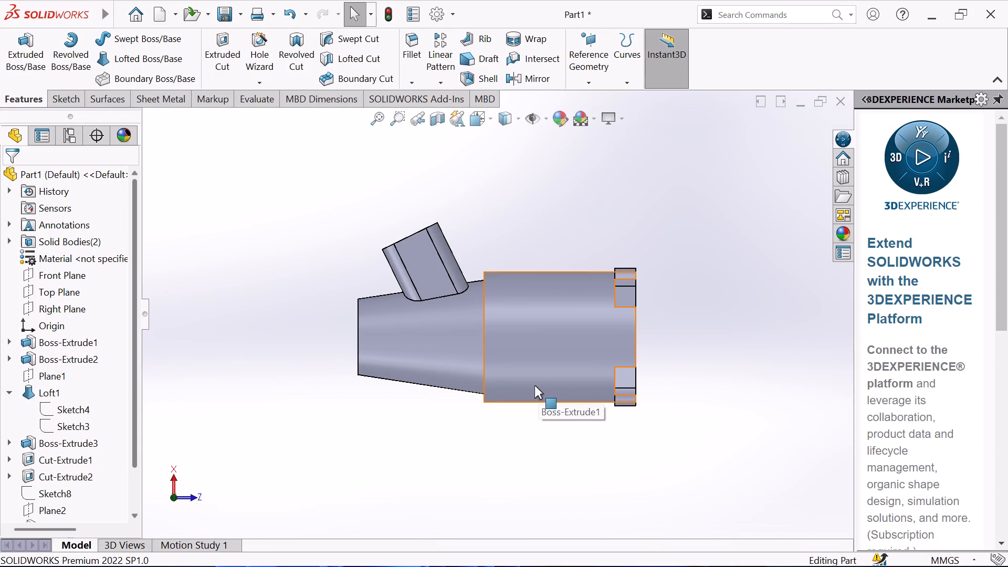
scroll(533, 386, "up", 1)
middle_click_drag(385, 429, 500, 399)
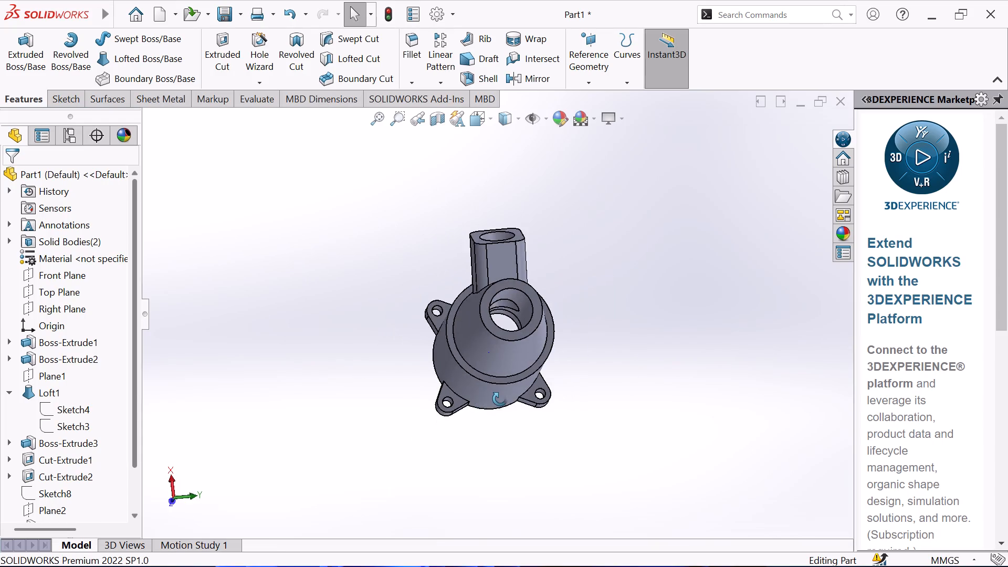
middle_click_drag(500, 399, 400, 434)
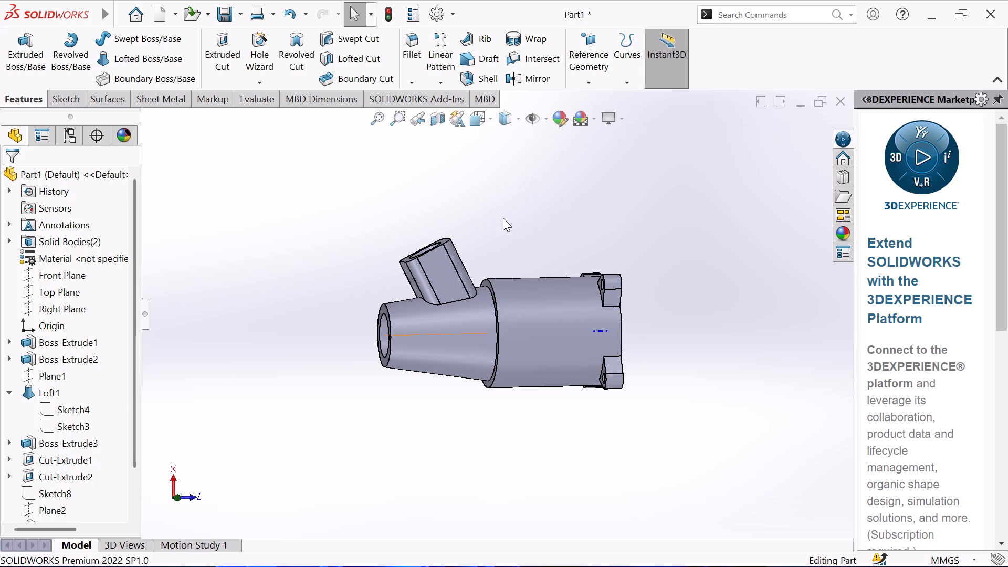
Start a sketch on the Right Plane and draw a horizontal centreline about 83 mm long through the origin, past both ends of the part.
left_click(68, 305)
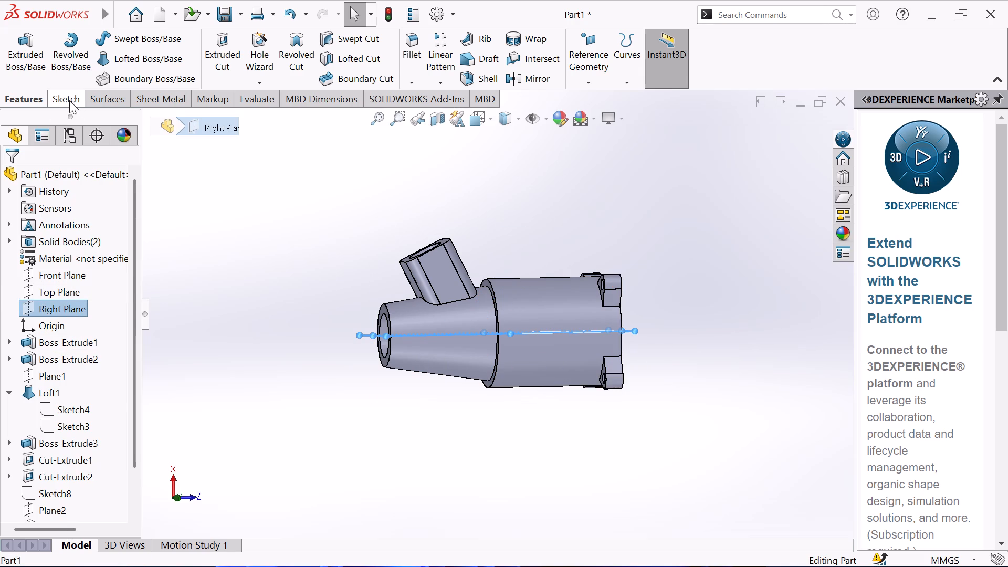
left_click(69, 100)
left_click(14, 45)
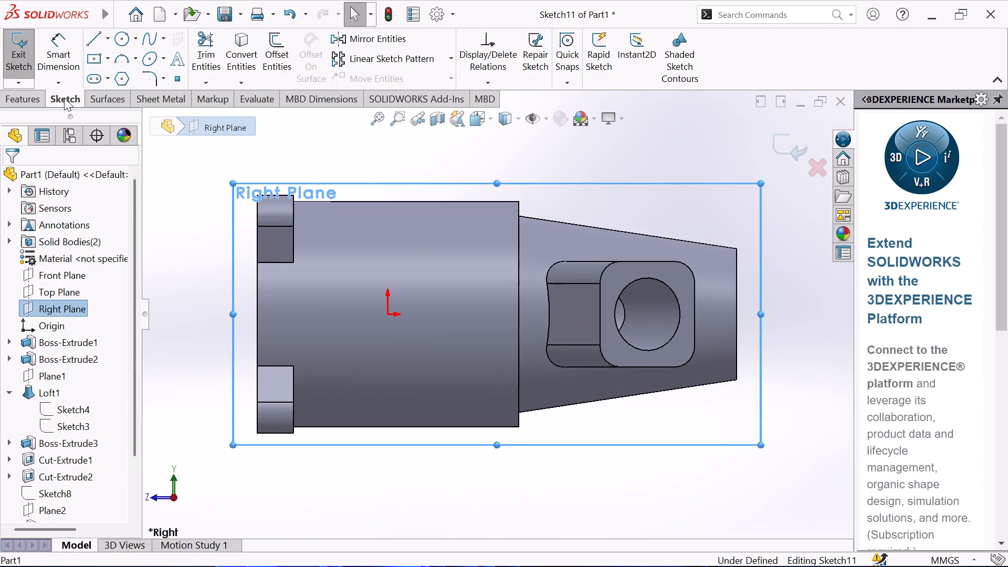
left_click(108, 35)
left_click(103, 73)
left_click(187, 313)
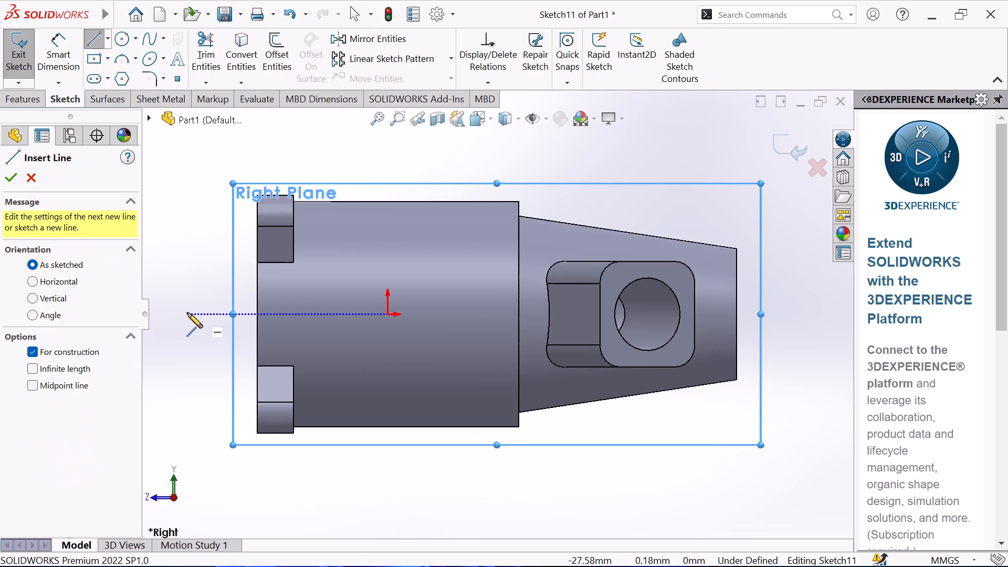
left_click(791, 313)
right_click(704, 209)
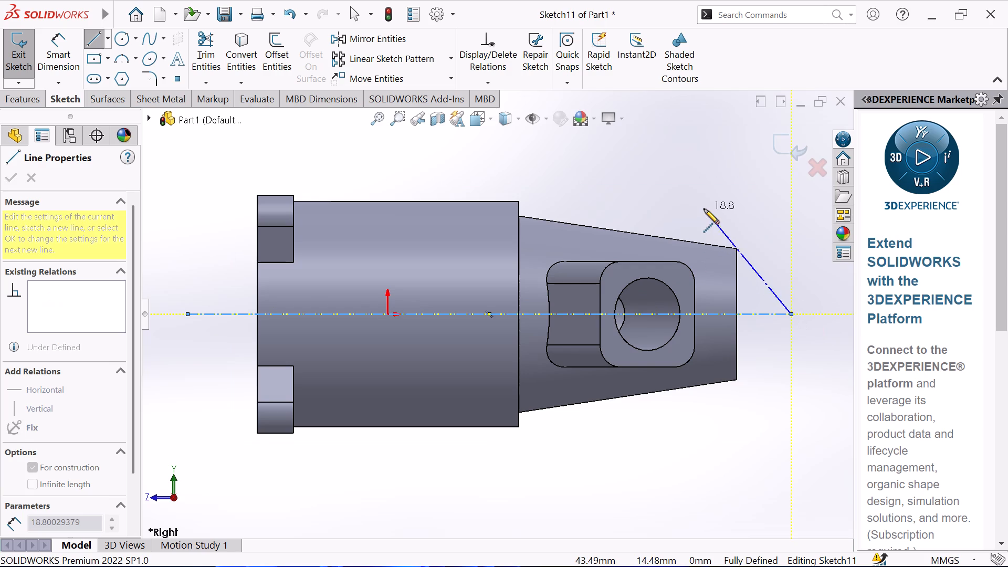
left_click(747, 220)
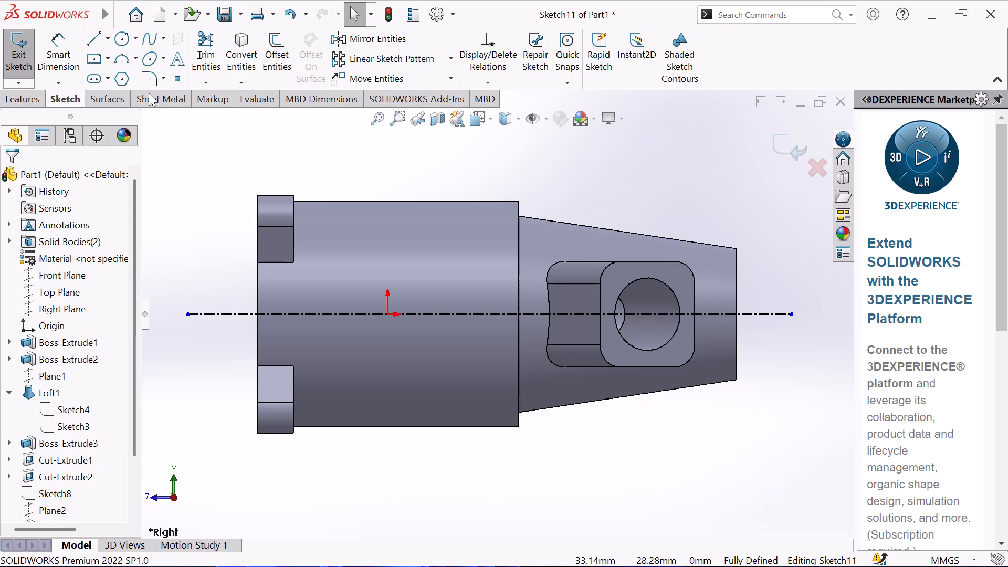
Sketch a vertical centreline about 34 mm long, starting at the origin and extending above the cylinder.
left_click(108, 40)
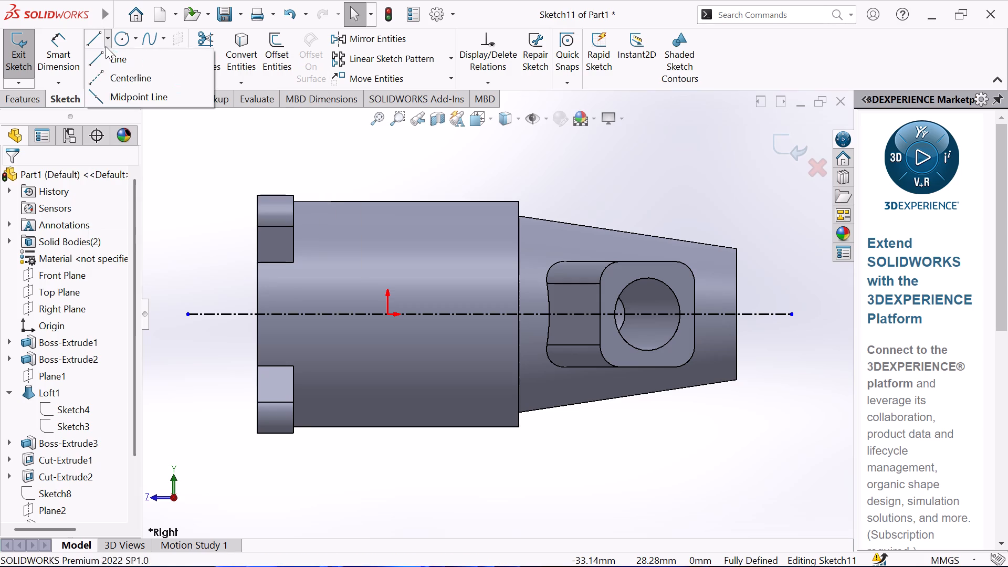
left_click(96, 76)
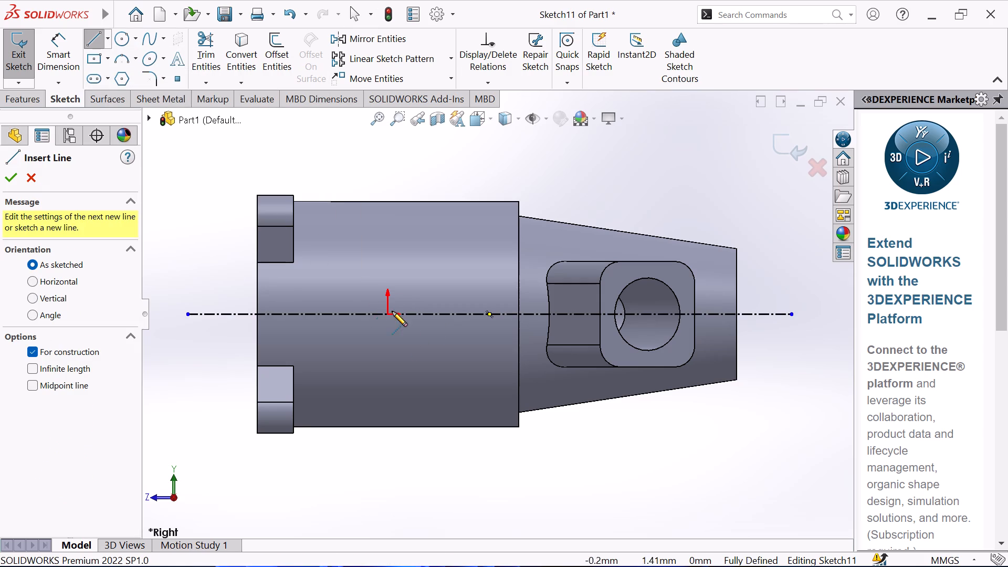
left_click(388, 314)
scroll(384, 158, "up", 2)
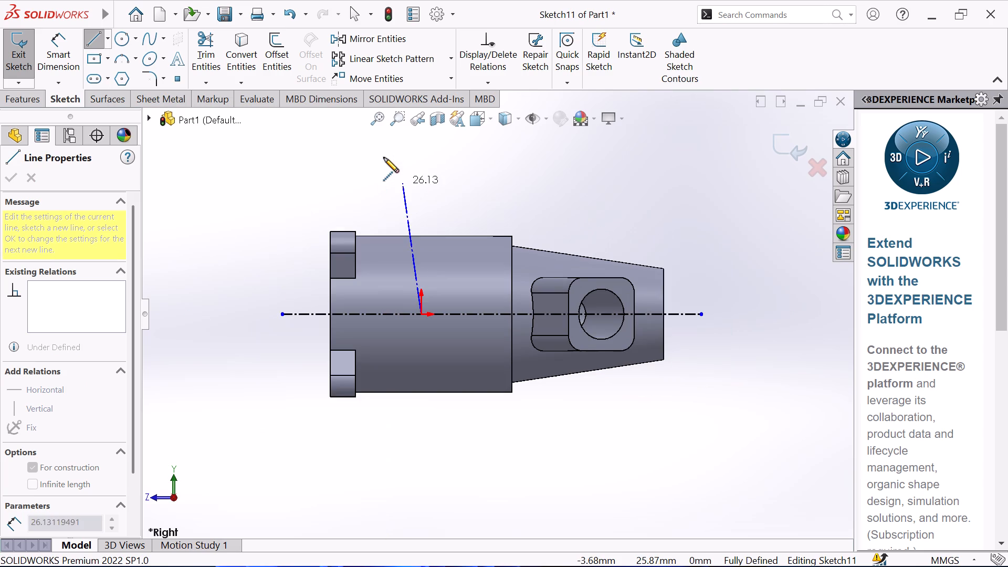
left_click(423, 143)
right_click(453, 175)
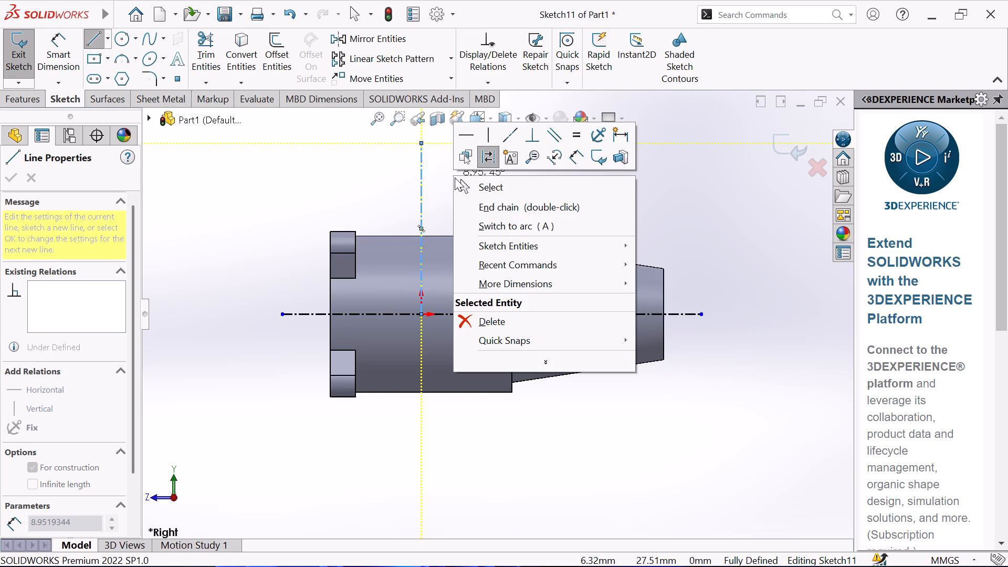
left_click(484, 188)
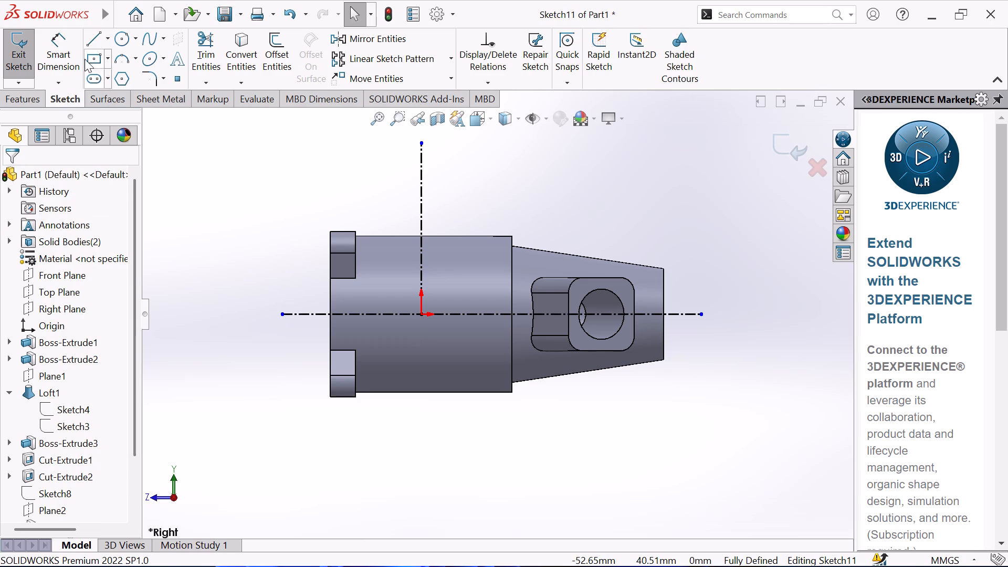
Dimension the vertical centreline's length to 54 mm and exit the sketch.
left_click(65, 51)
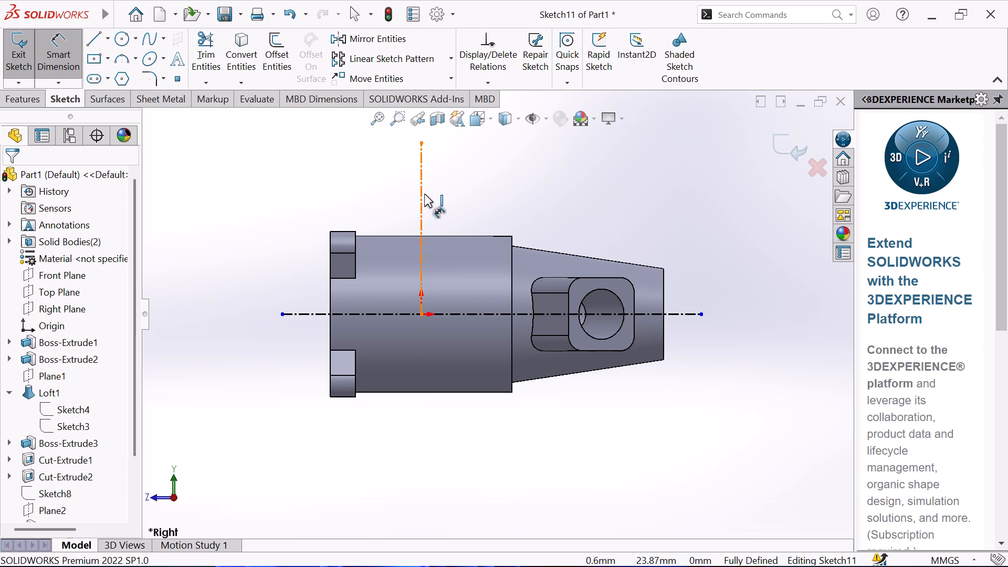
left_click(424, 194)
left_click(243, 232)
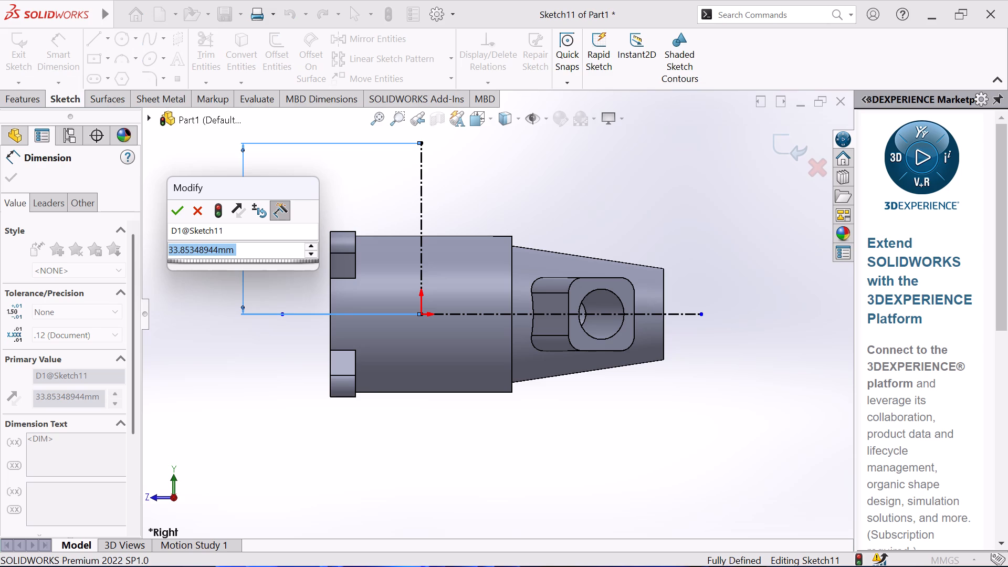
type("54")
key("Return")
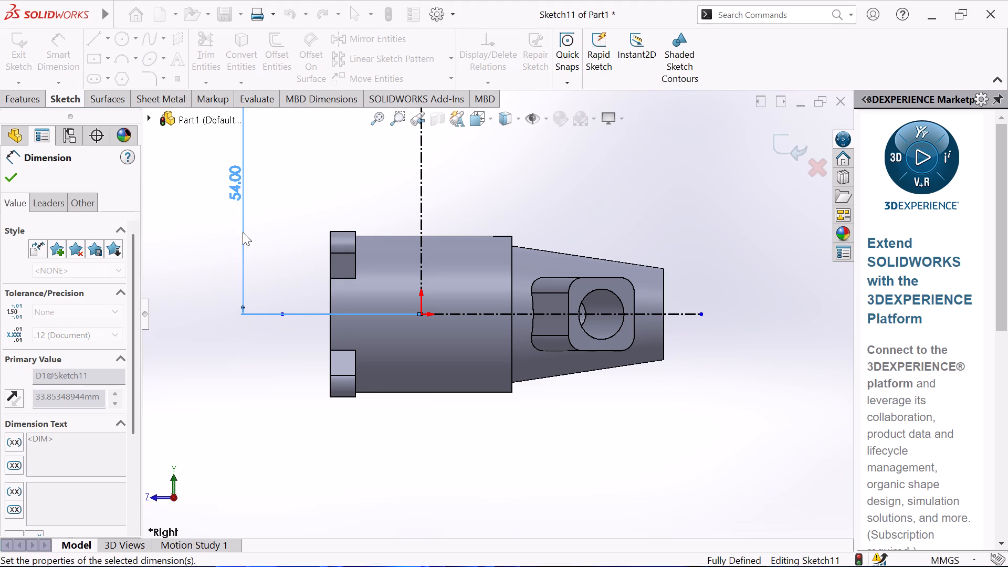
scroll(426, 287, "up", 3)
scroll(505, 199, "up", 2)
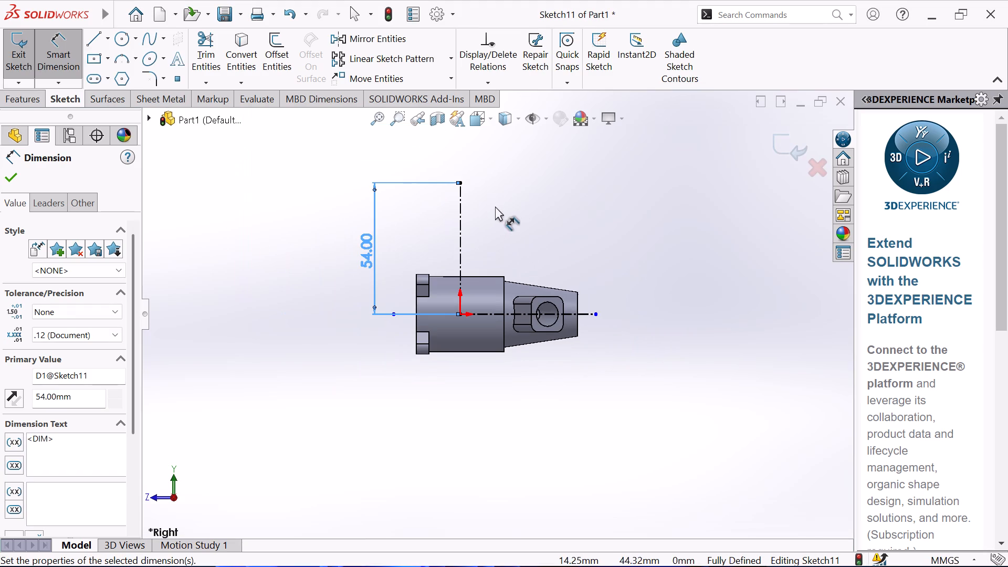
right_click(196, 215)
left_click(256, 266)
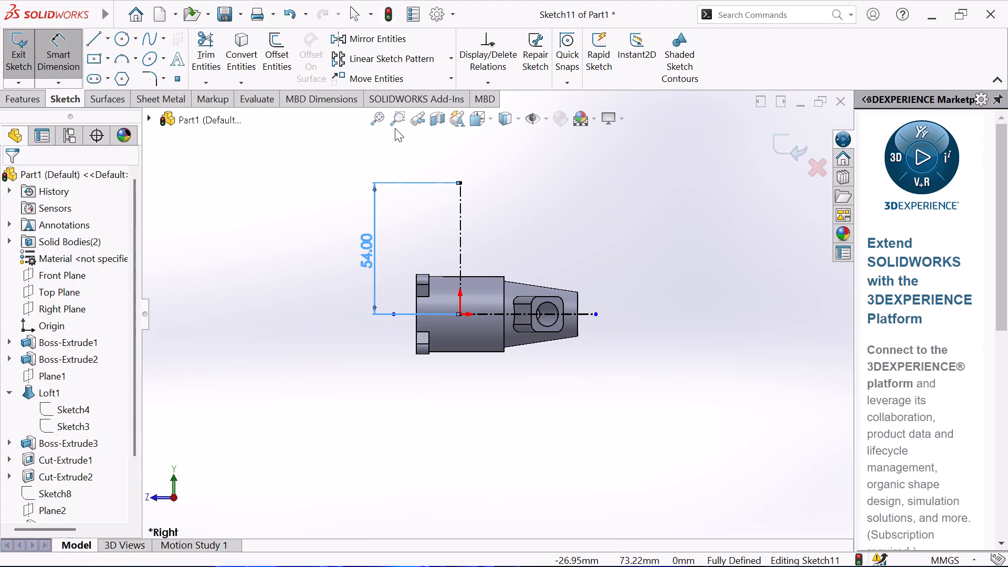
left_click(383, 122)
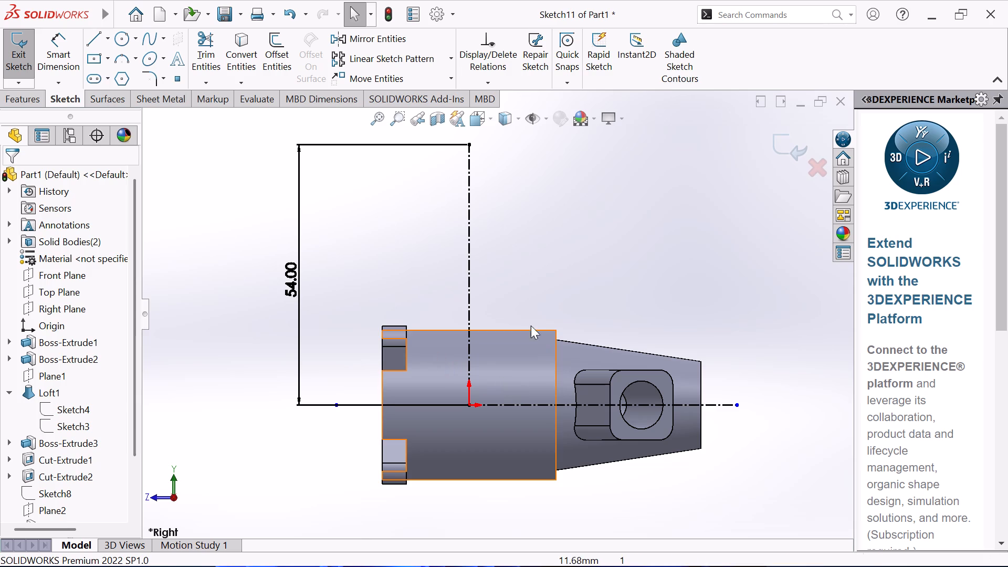
left_click(24, 49)
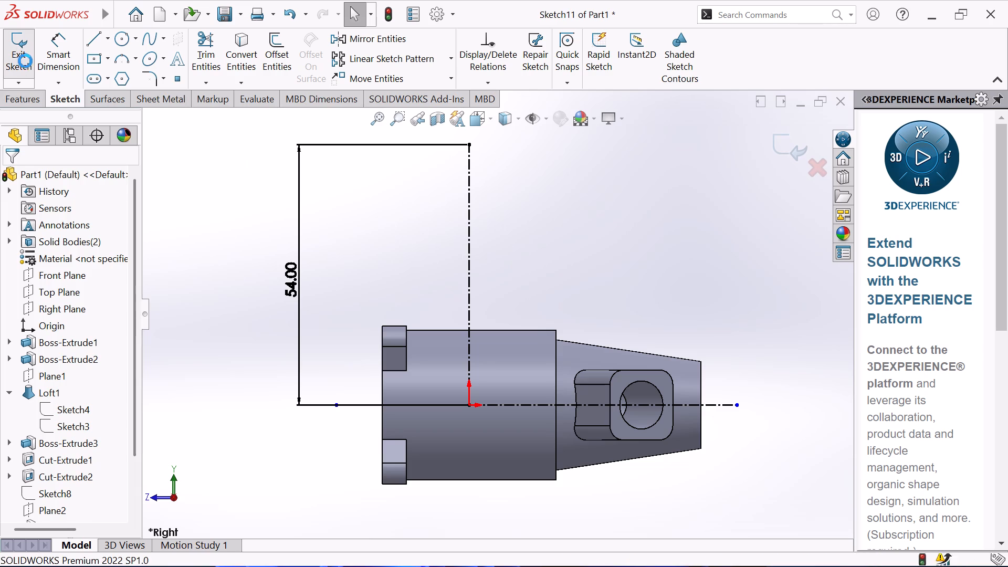
Create a reference plane through the upper endpoint of the vertical centreline, parallel to the Top Plane, and open a sketch on it.
left_click(15, 103)
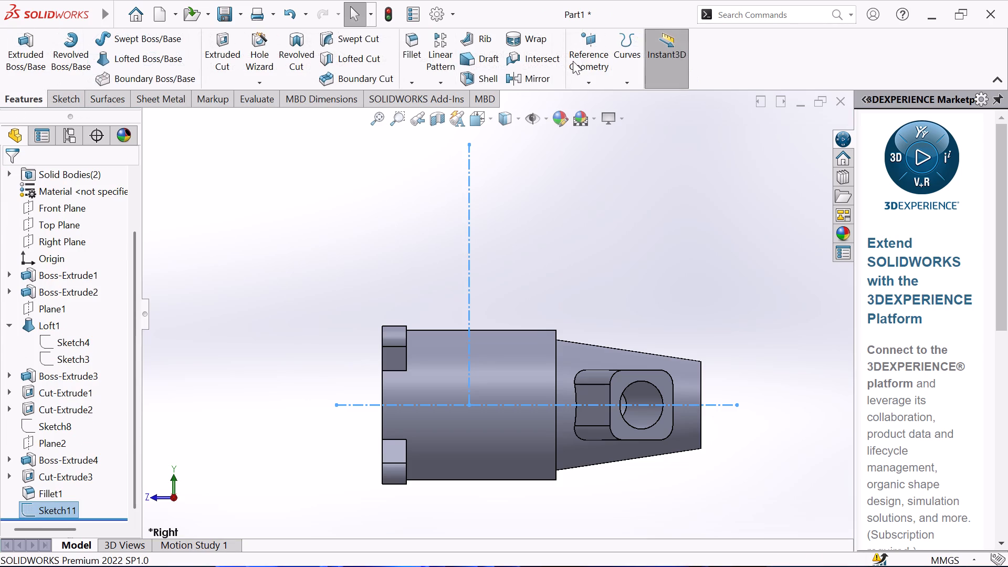
left_click(582, 54)
left_click(600, 98)
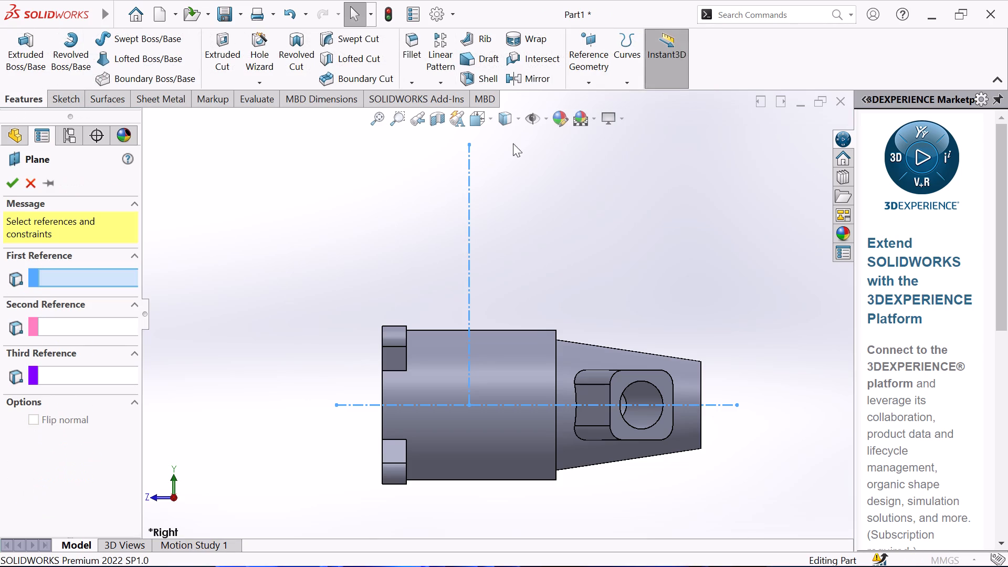
left_click(469, 145)
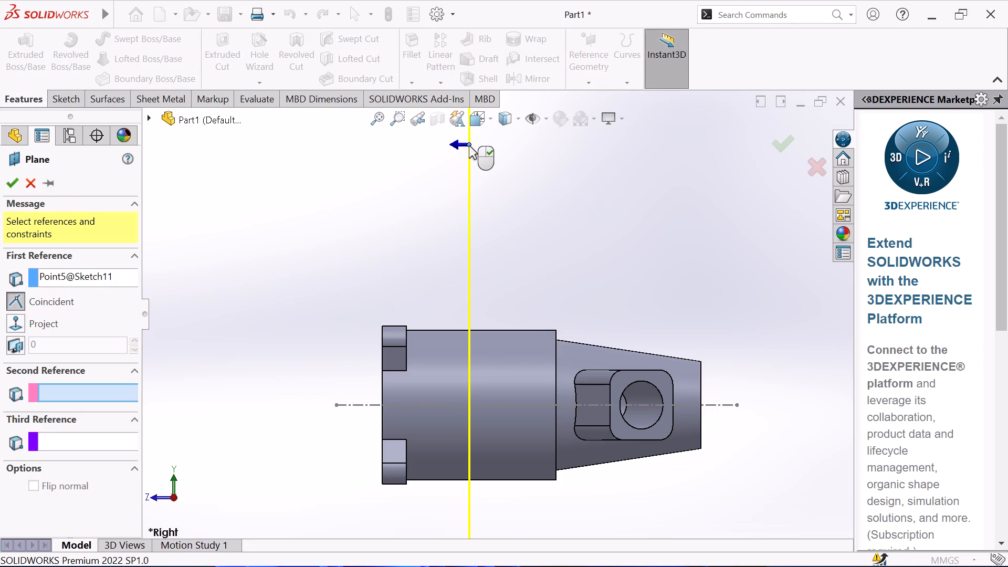
left_click(152, 121)
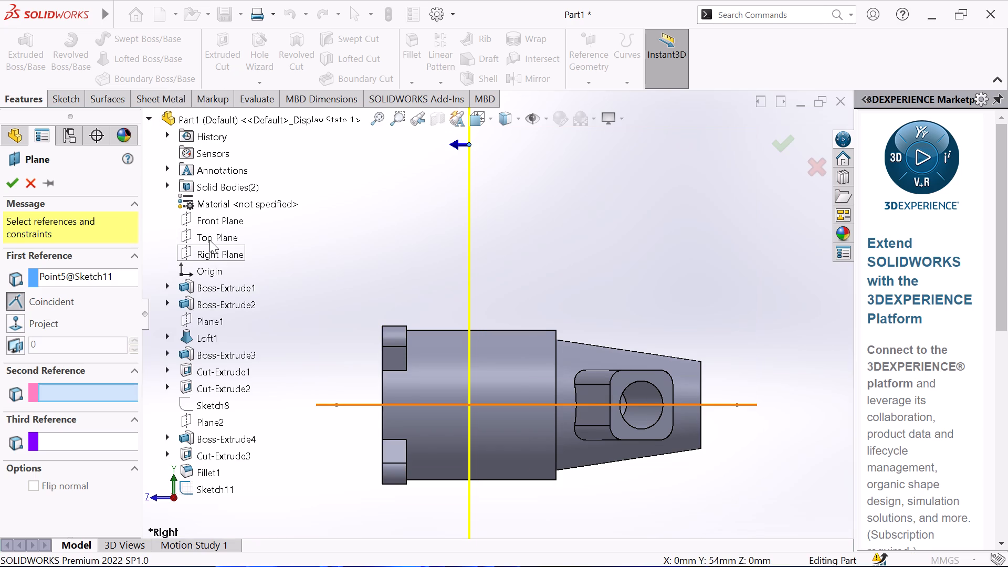
left_click(209, 240)
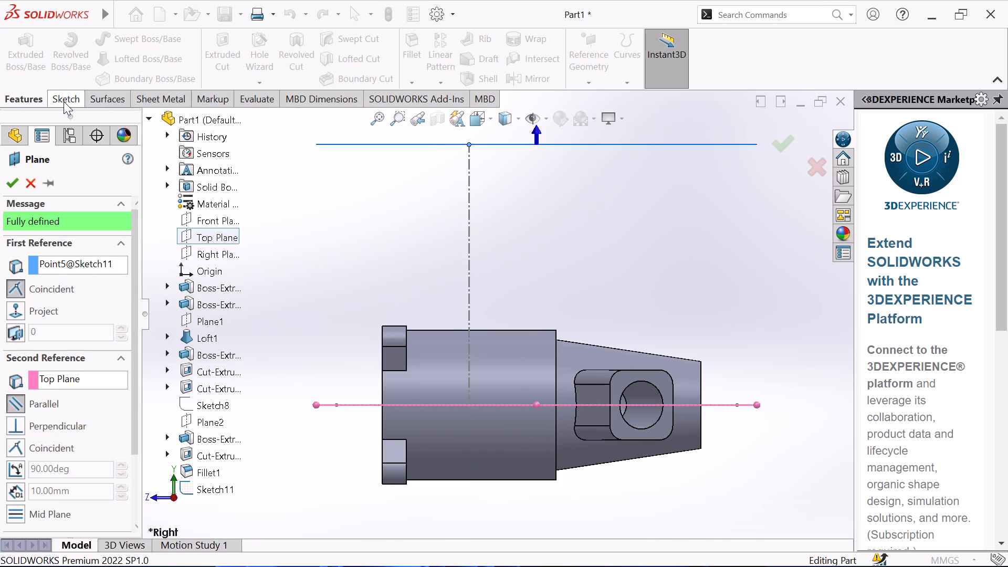
left_click(64, 101)
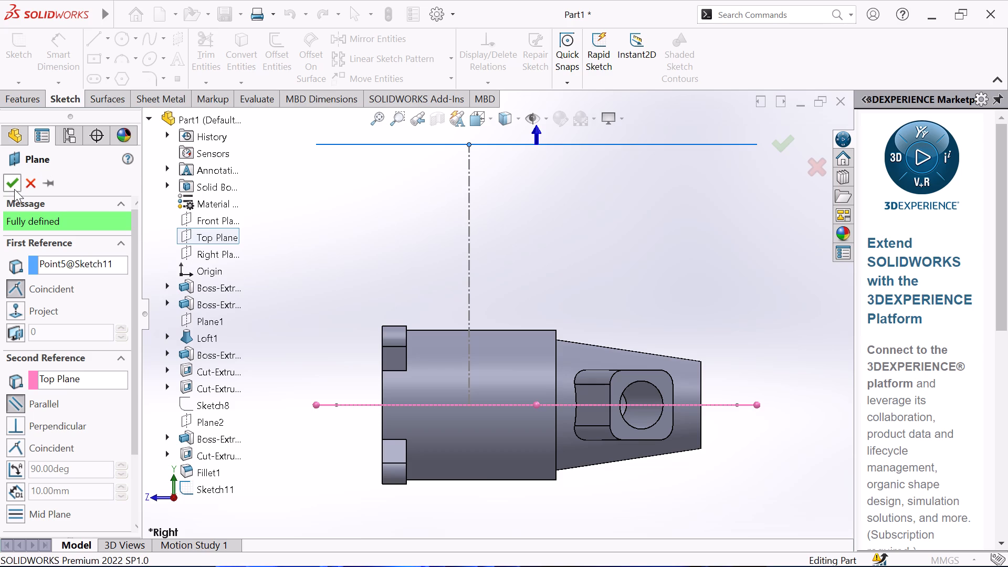
left_click(14, 188)
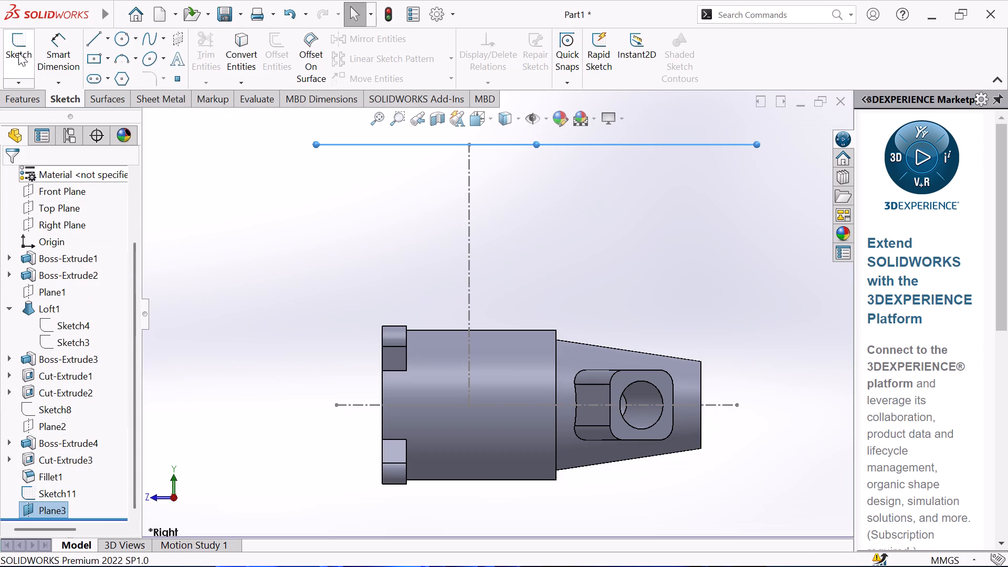
left_click(19, 52)
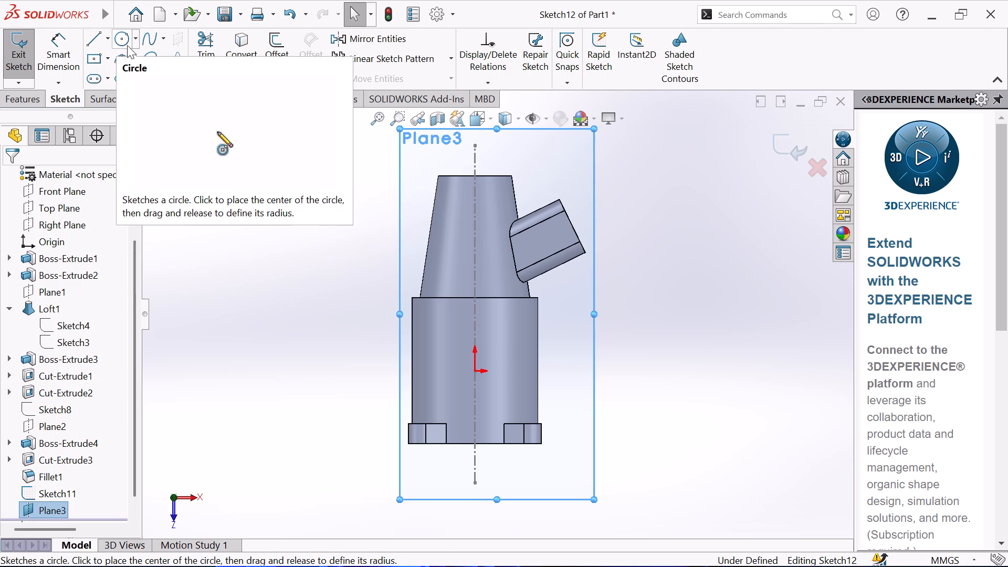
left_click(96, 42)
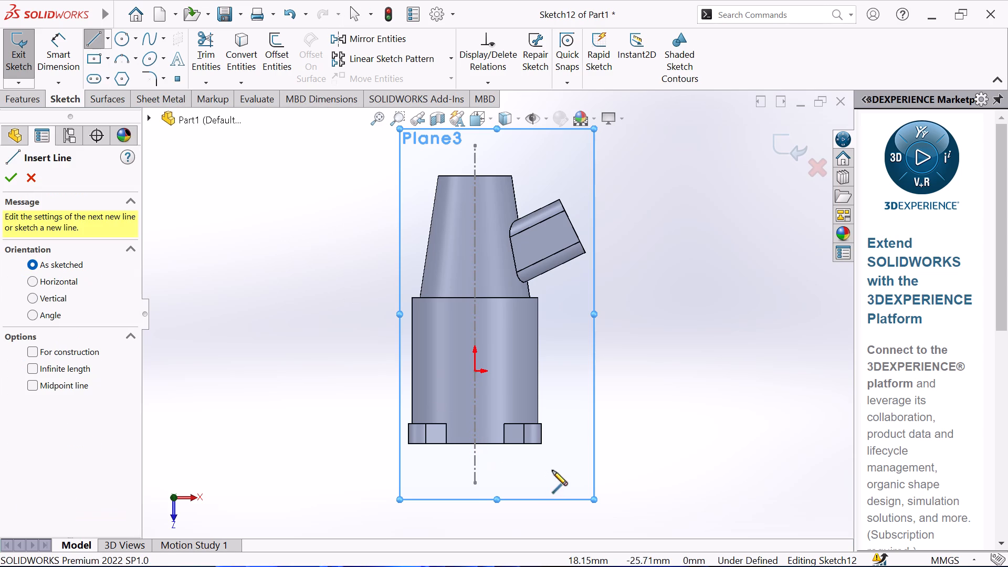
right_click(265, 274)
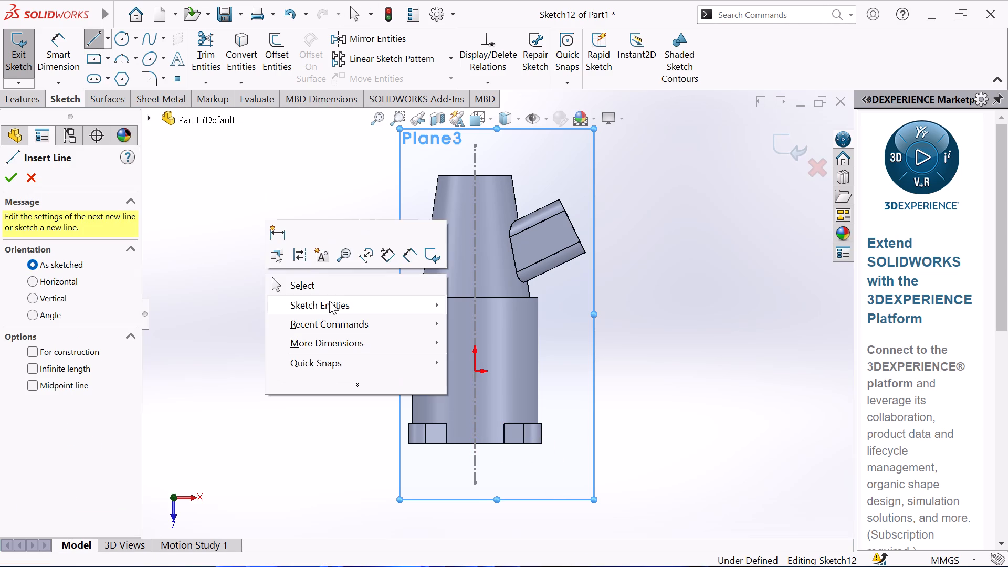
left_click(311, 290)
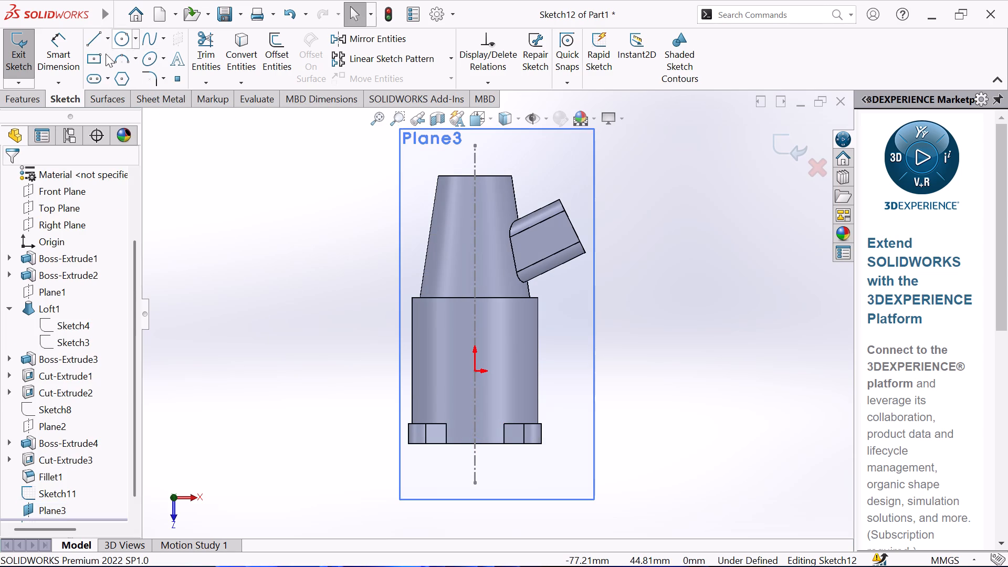
Sketch a centre rectangle centred on the origin, wider than the cylinder and spanning nearly its whole length.
left_click(97, 59)
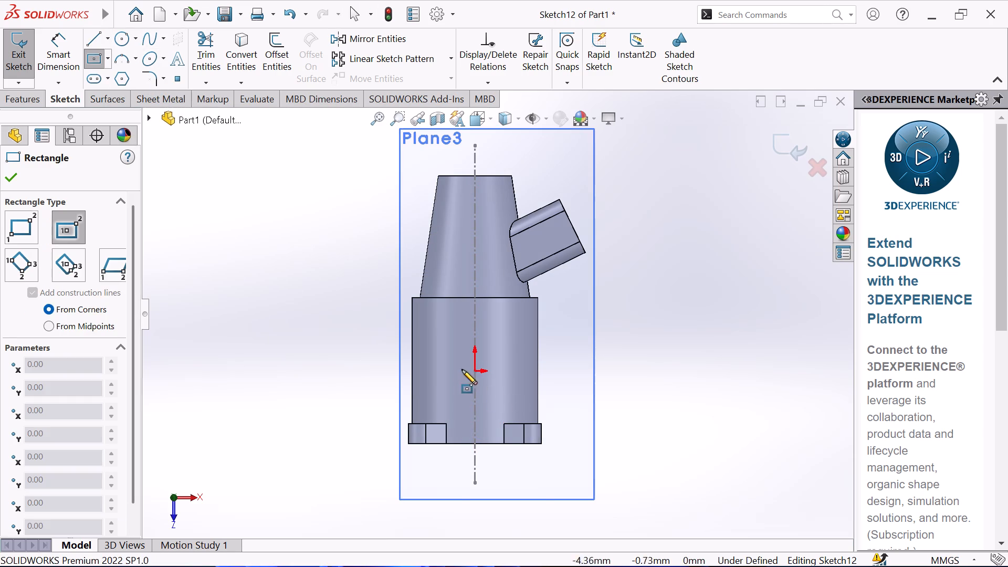
left_click(475, 372)
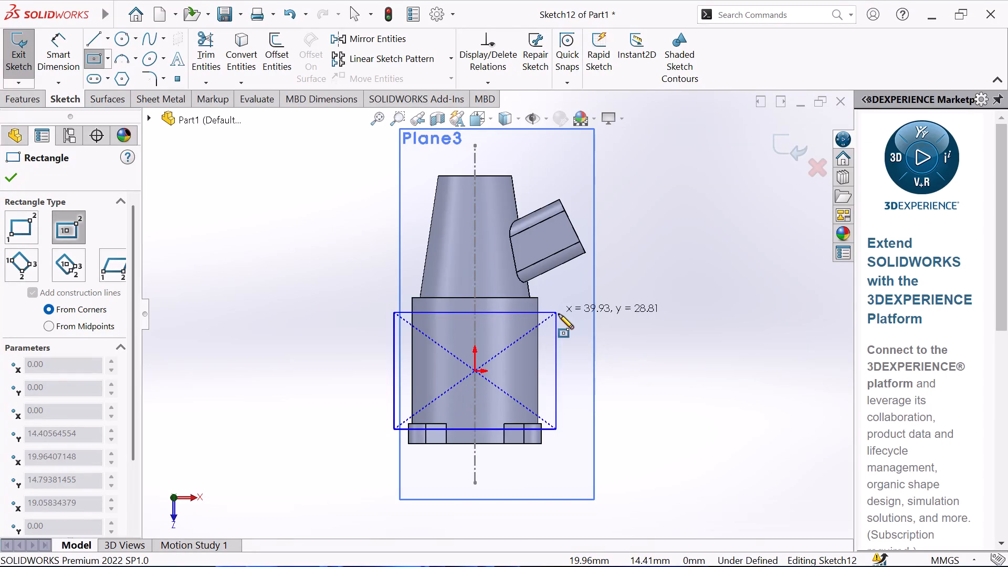
left_click(568, 301)
right_click(654, 302)
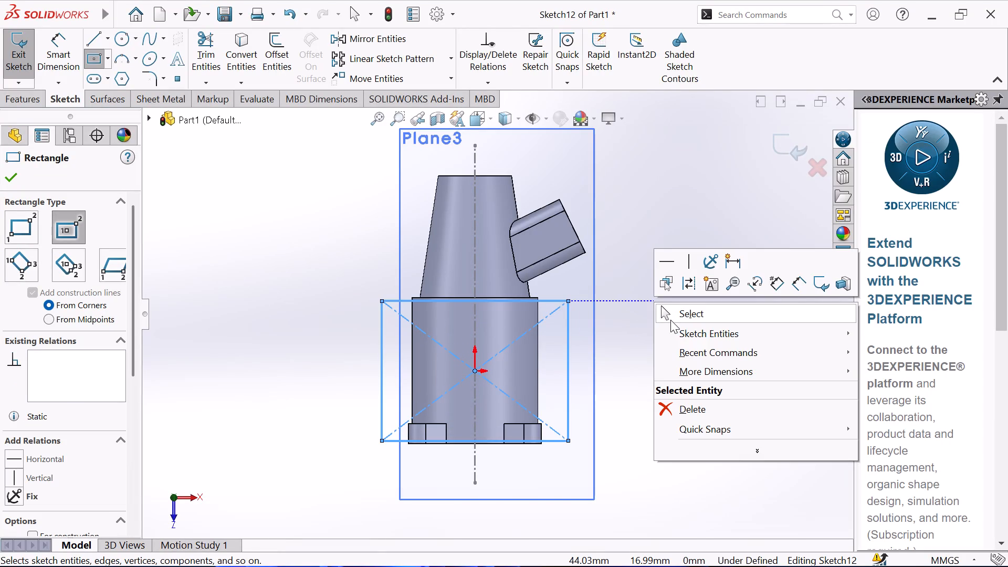
left_click(677, 309)
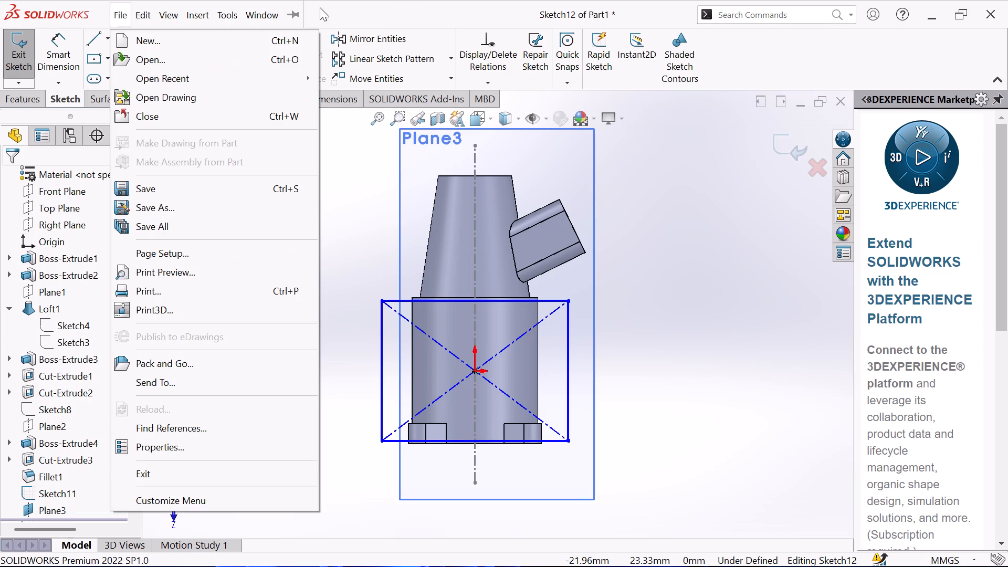
Dimension the rectangle's width across the cylinder to 35 mm.
left_click(375, 216)
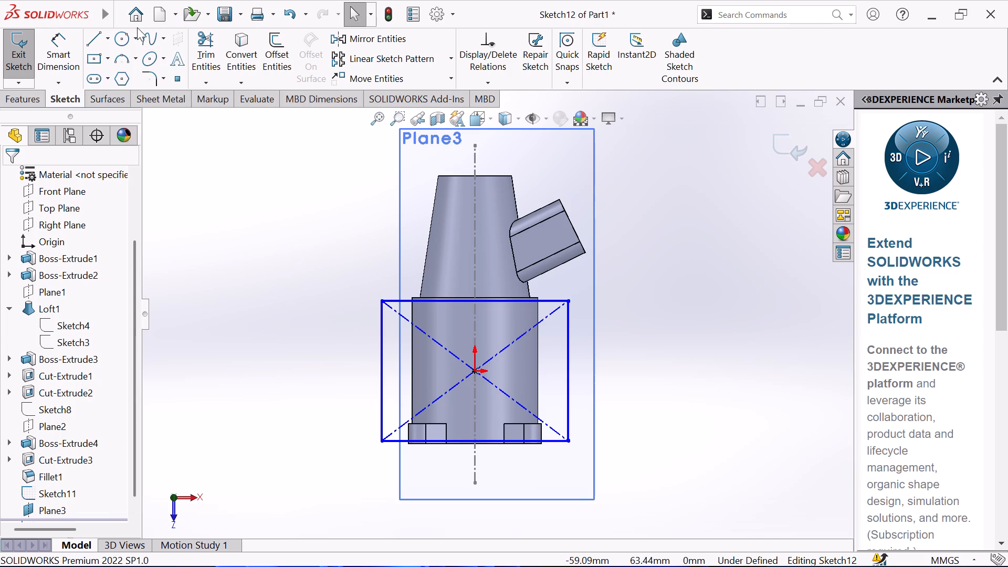
left_click(55, 50)
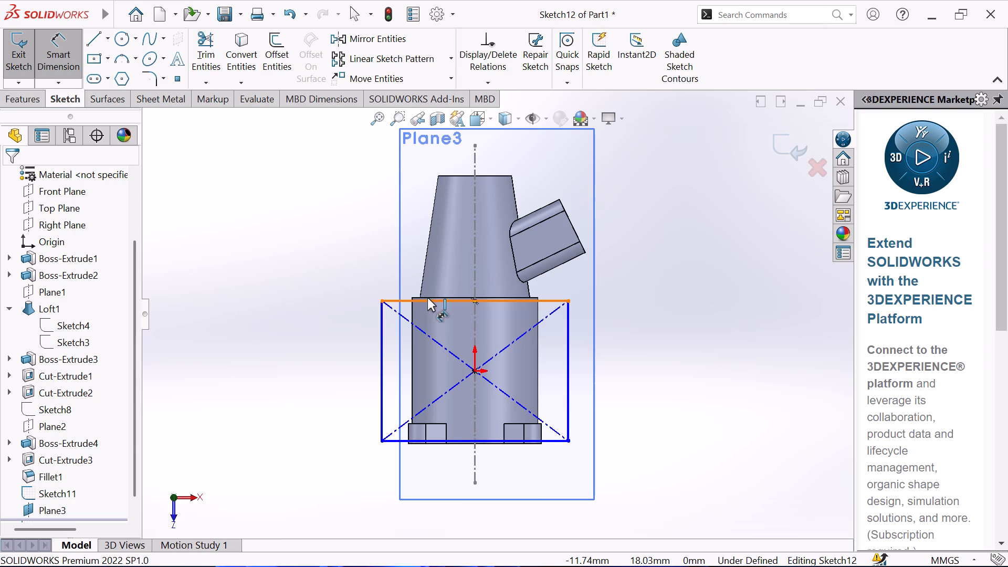
left_click(427, 298)
left_click(468, 274)
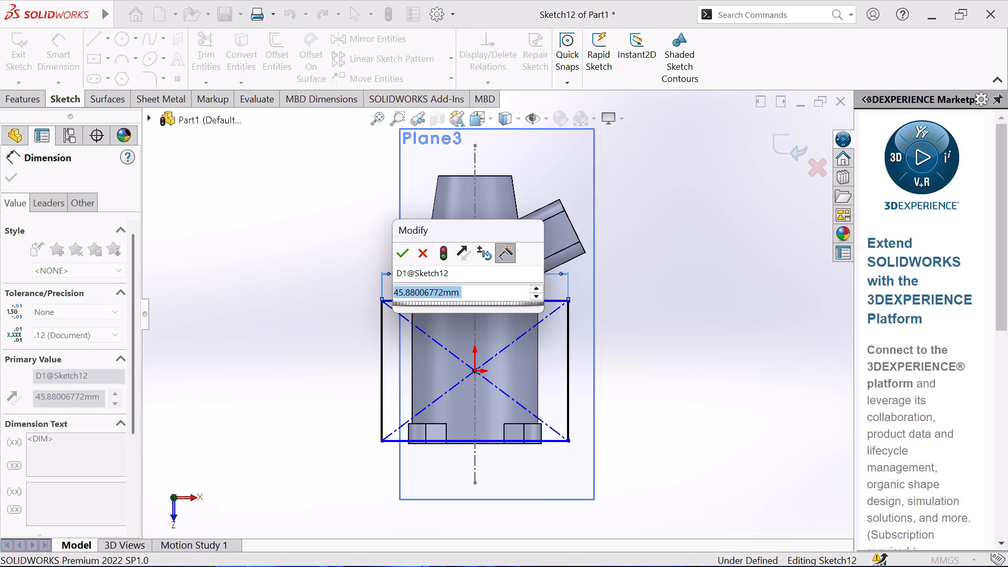
type("35")
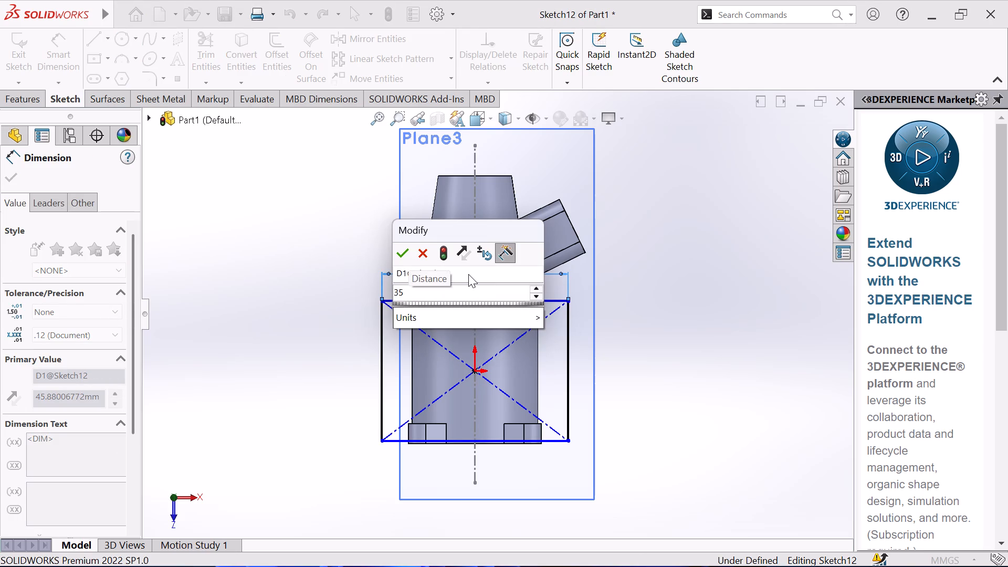
key("Return")
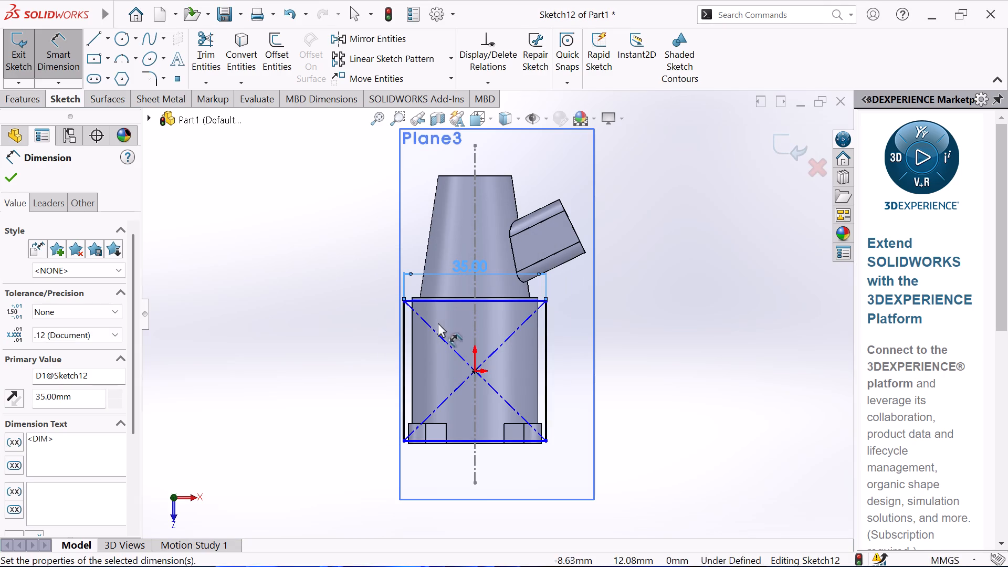
Dimension the rectangle's side parallel to the cylinder axis to 30.8 mm and exit the sketch.
left_click(405, 353)
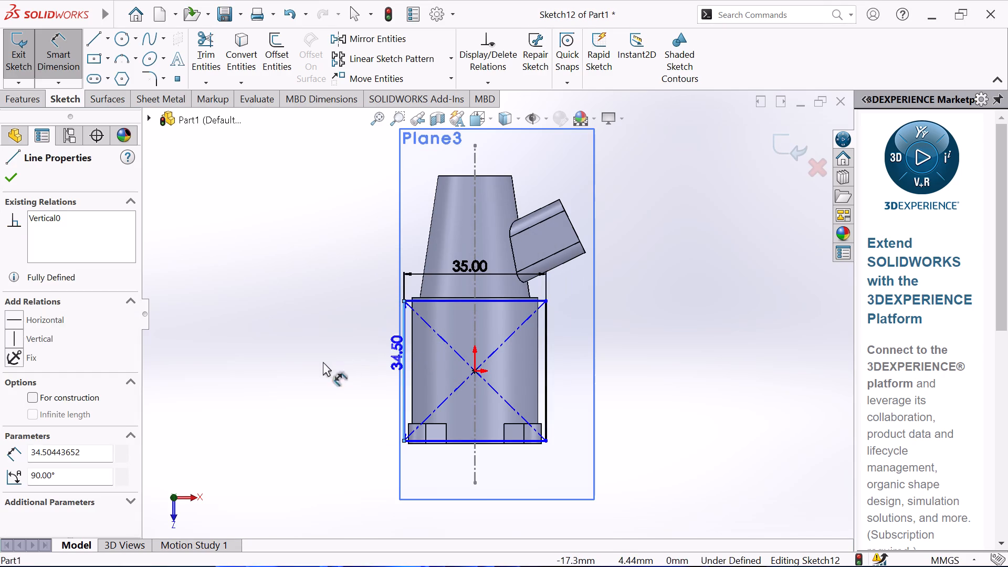
left_click(281, 363)
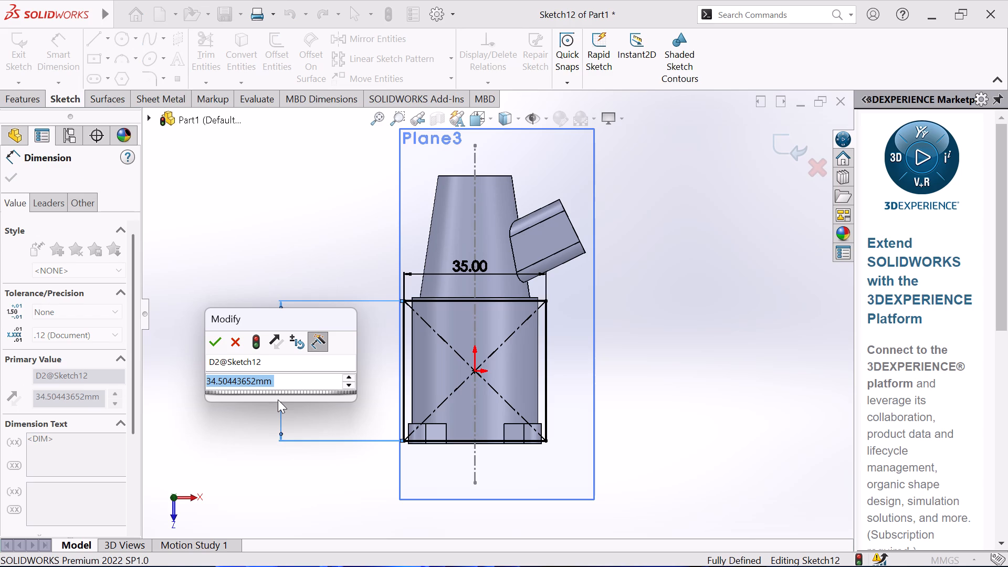
type("30")
key("period")
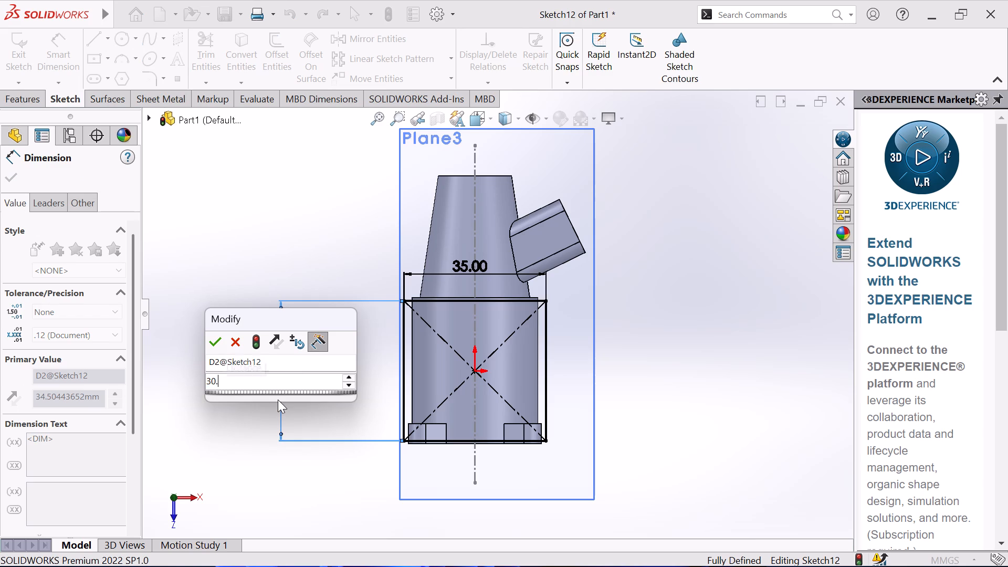
key("8")
key("Return")
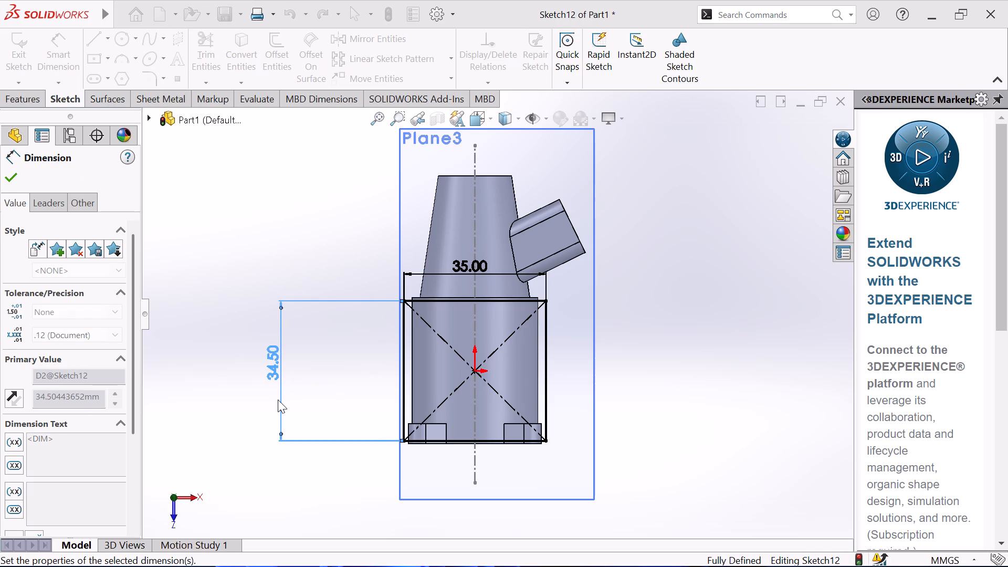
right_click(240, 227)
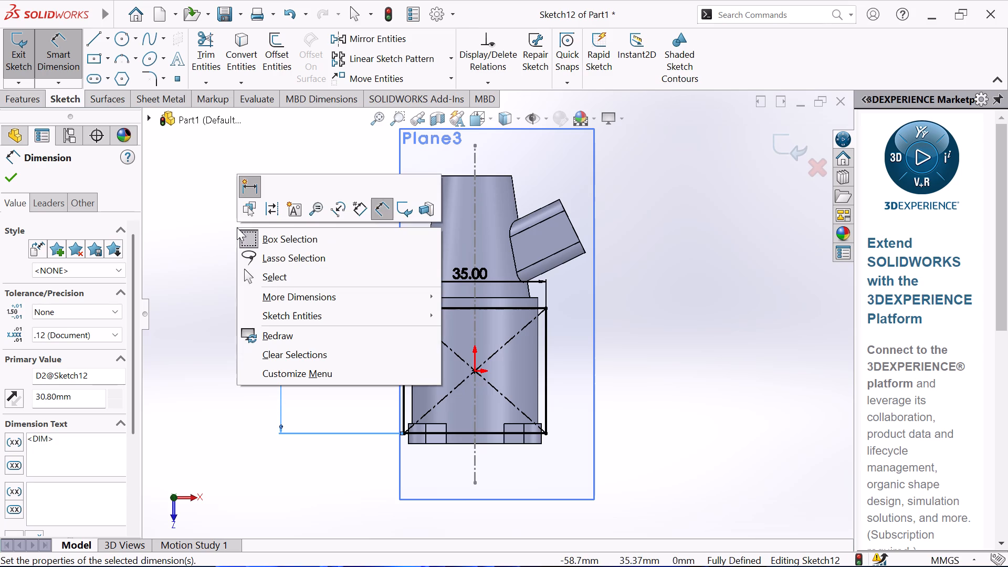
left_click(268, 278)
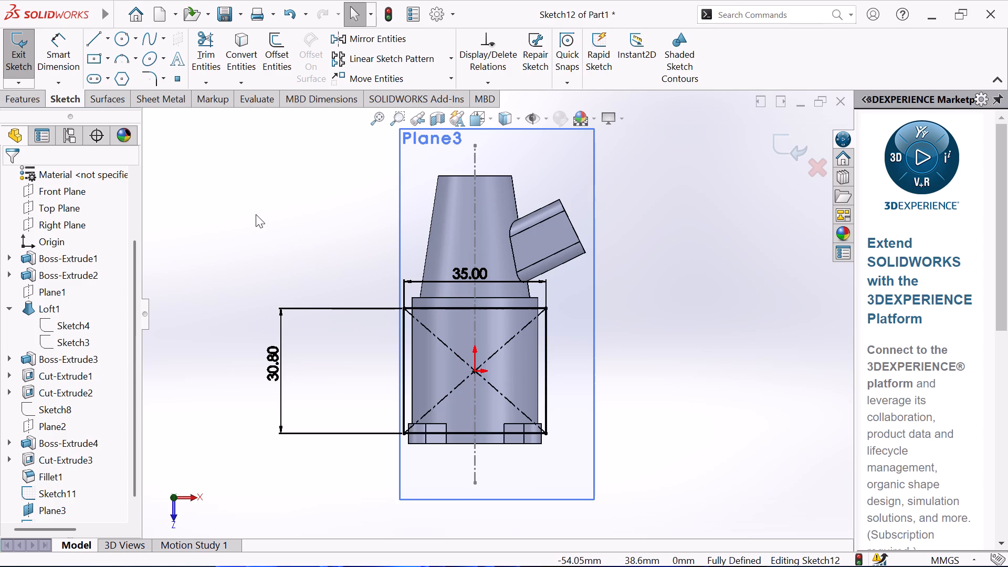
middle_click_drag(251, 212, 194, 204)
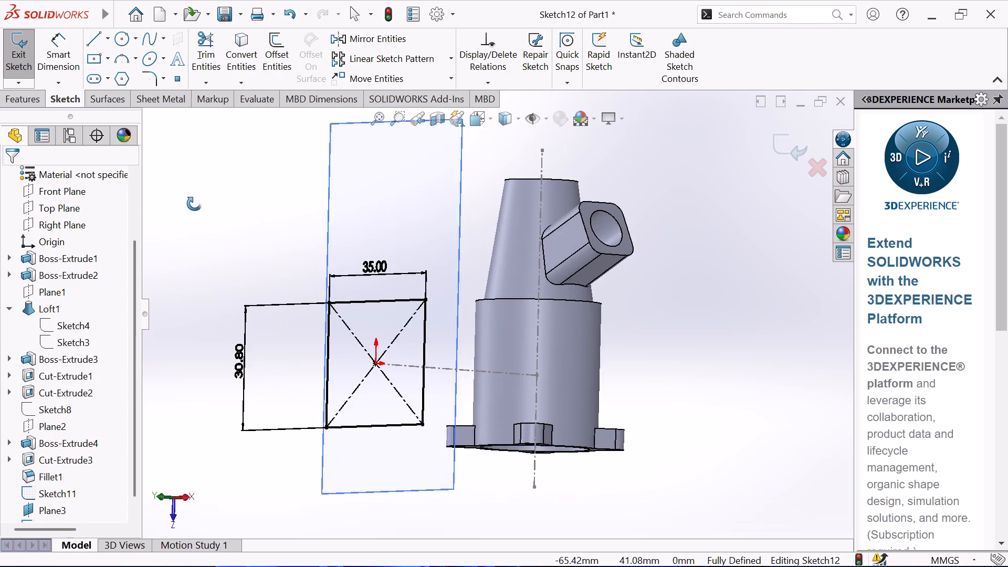
middle_click_drag(194, 204, 127, 204)
middle_click(127, 204)
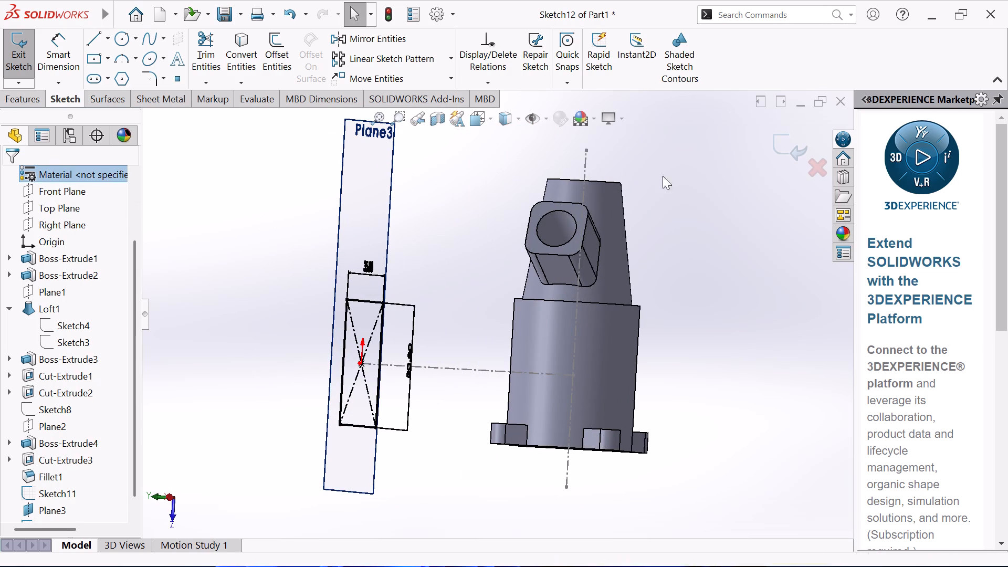
left_click(799, 153)
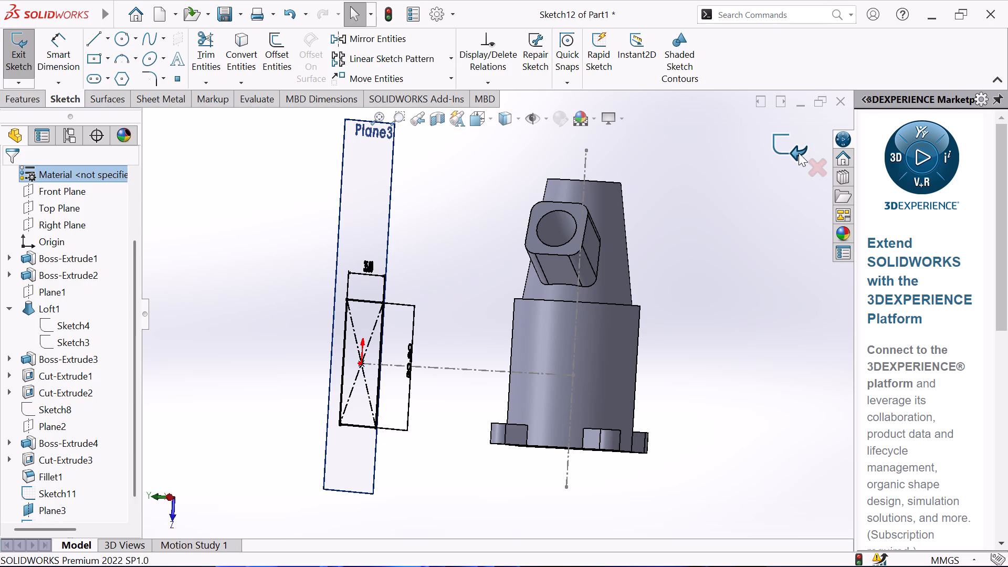
left_click(798, 152)
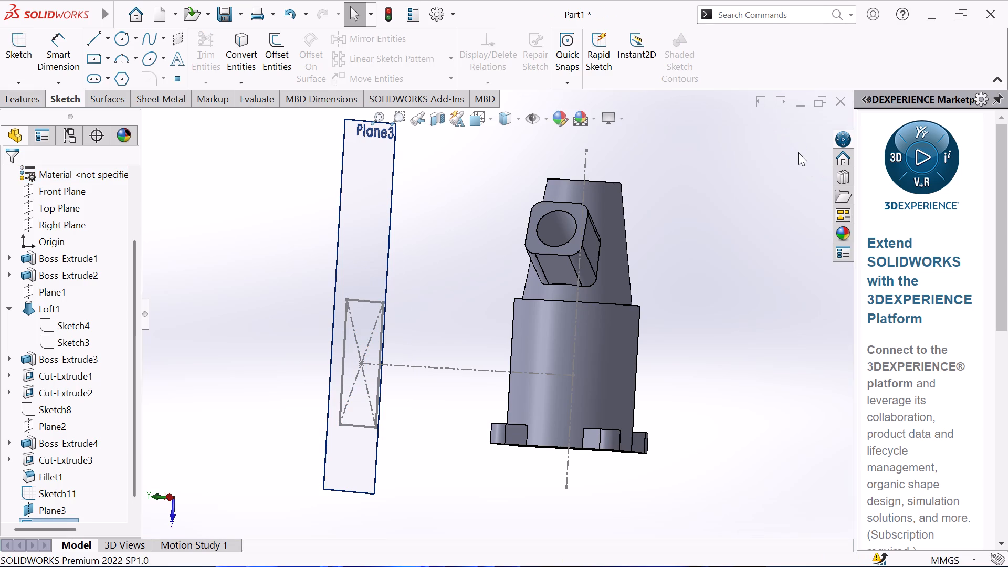
Hide the offset plane Plane3, the rectangle sketch and the centreline sketch.
left_click_drag(169, 230, 479, 432)
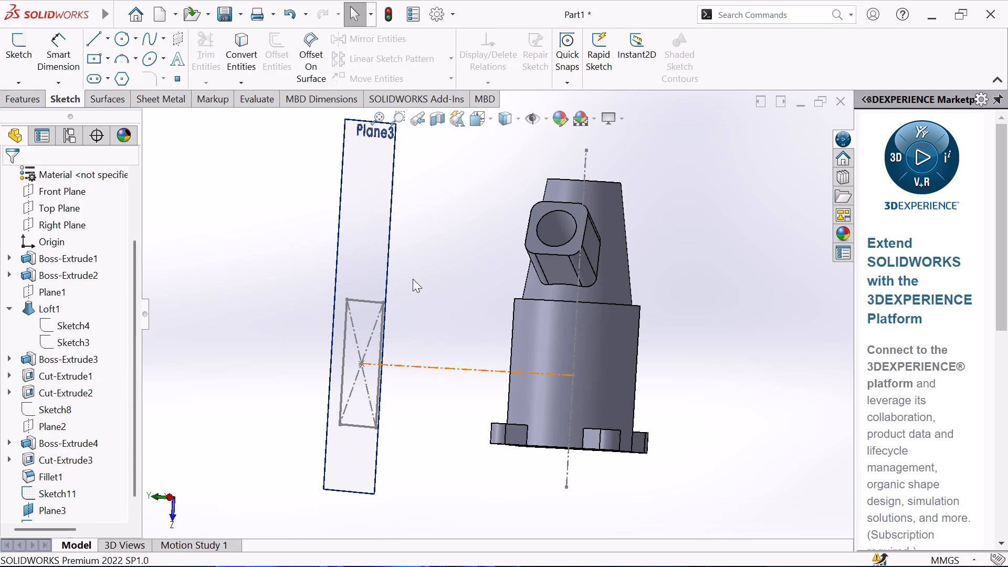
right_click(390, 234)
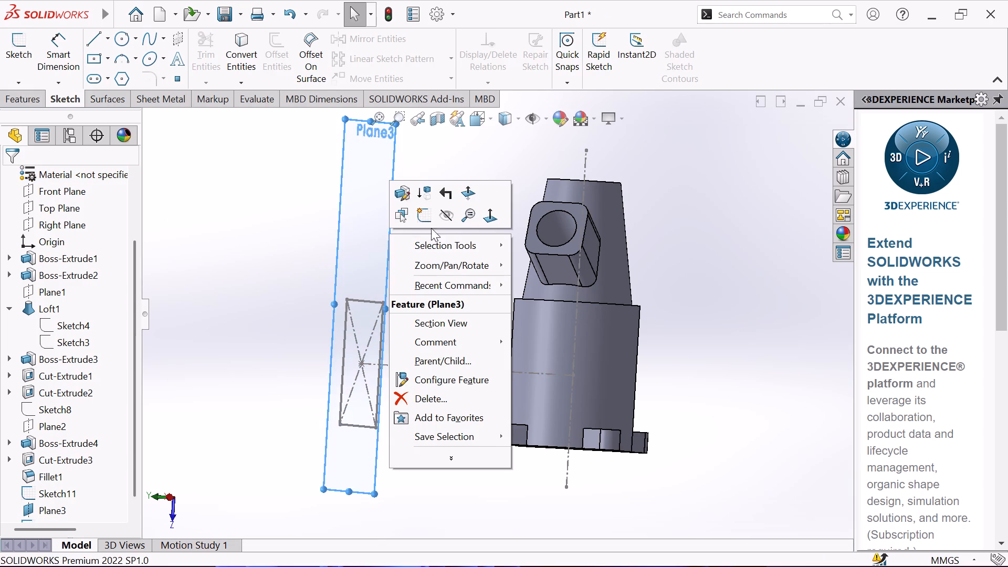
left_click(439, 217)
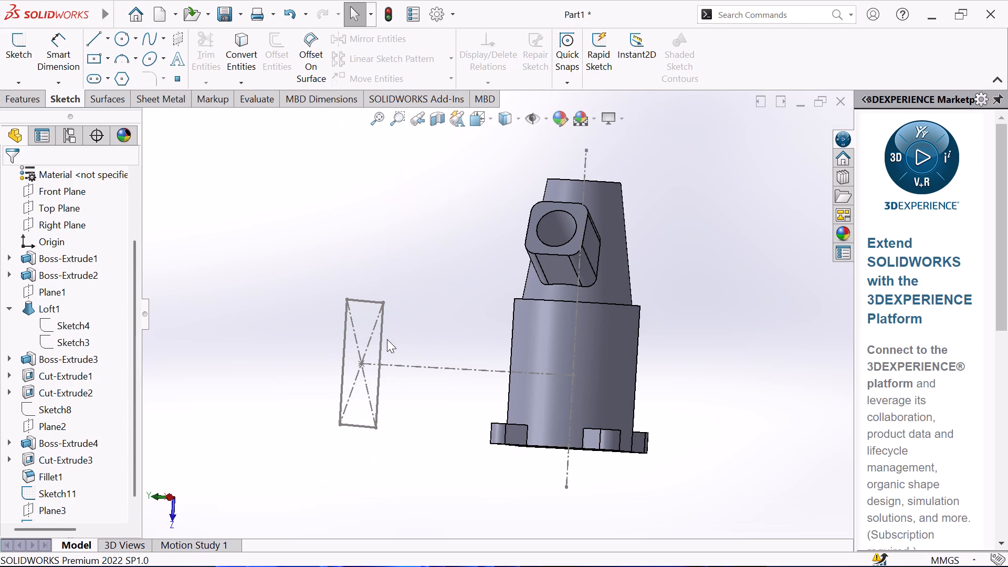
left_click(381, 348)
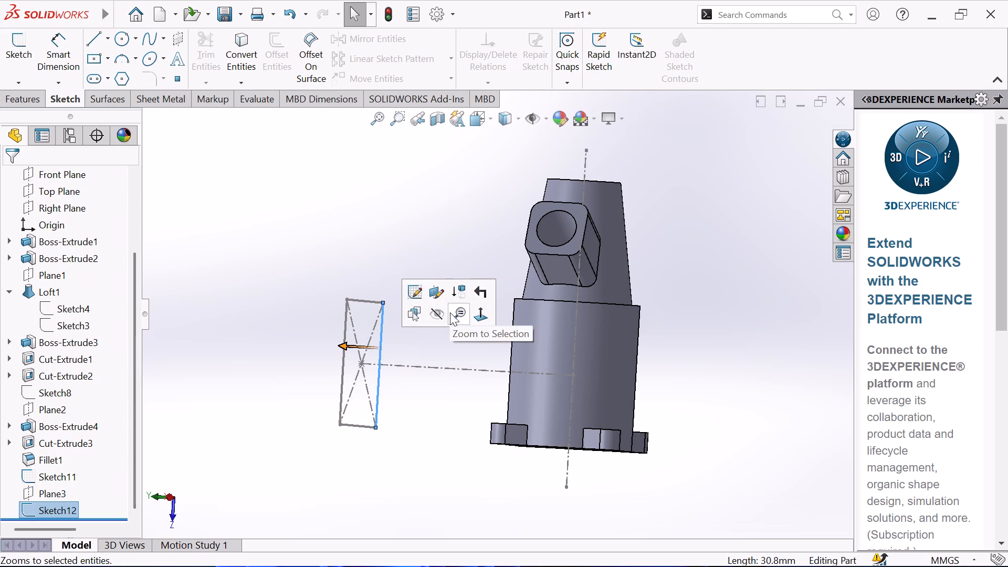
left_click(441, 315)
left_click(449, 368)
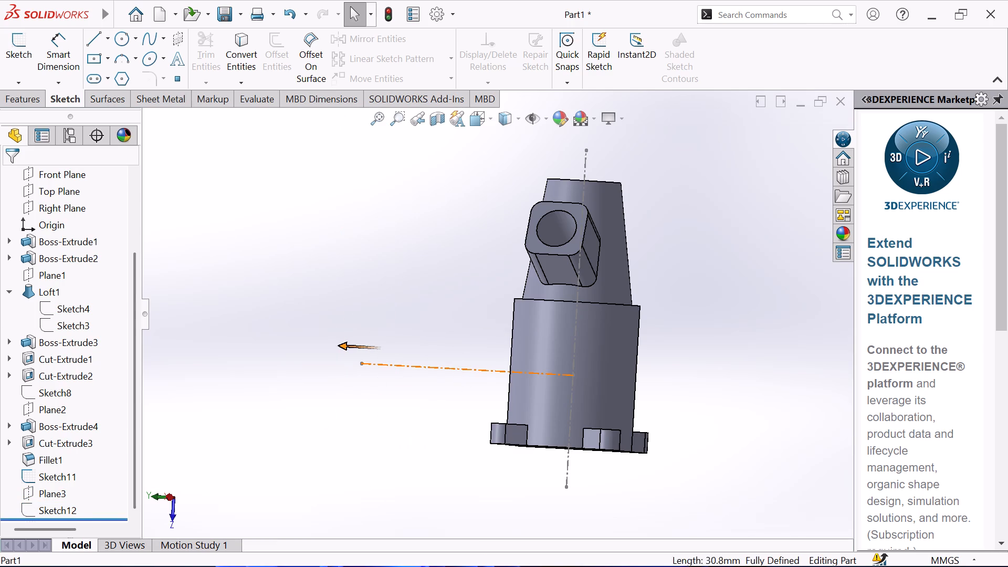
left_click(509, 339)
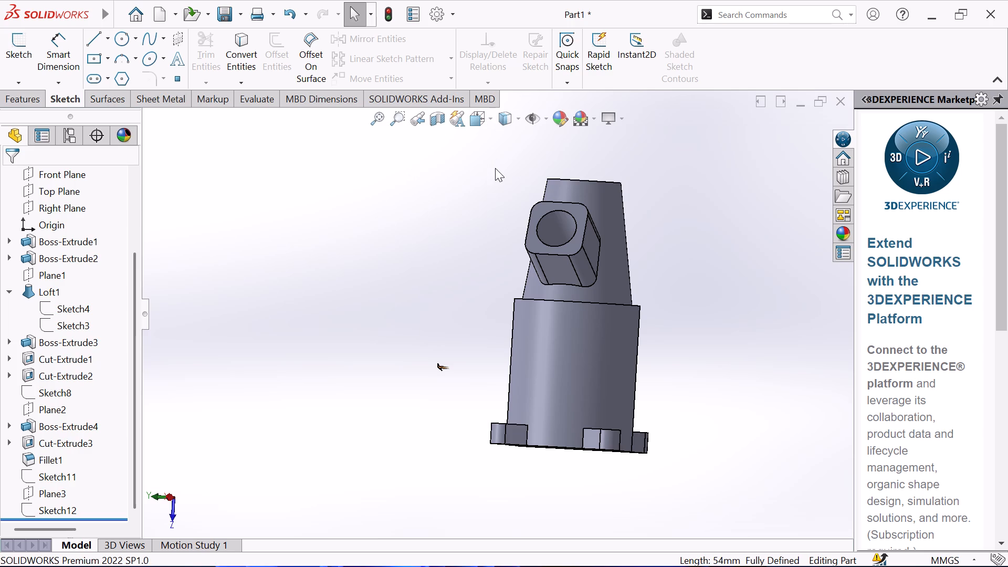
Open a sketch on the Right Plane and draw a horizontal centreline about 76 mm long through the origin along the cylinder's axis.
key("ctrl+2")
key("ctrl+3")
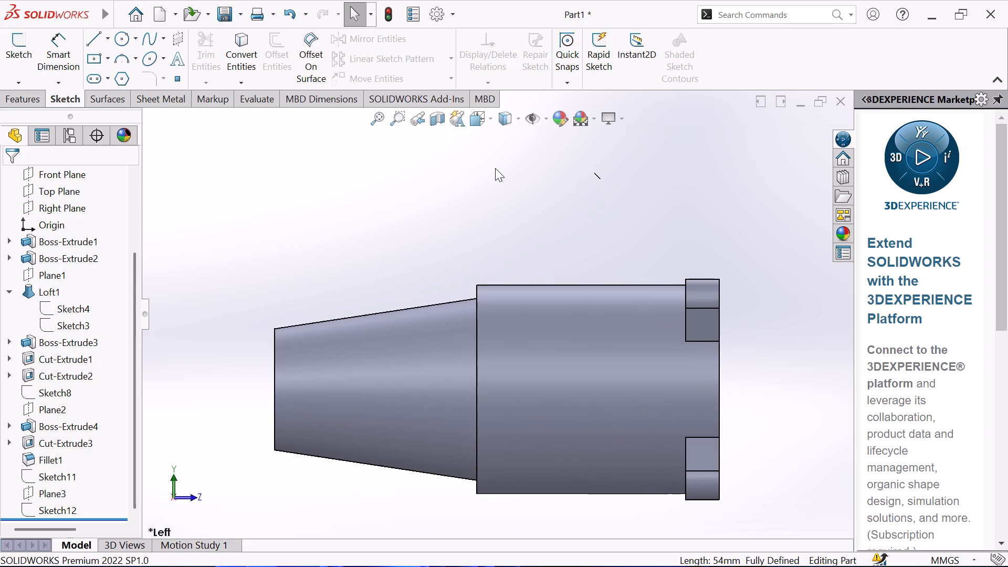
key("ctrl+4")
key("ctrl+5")
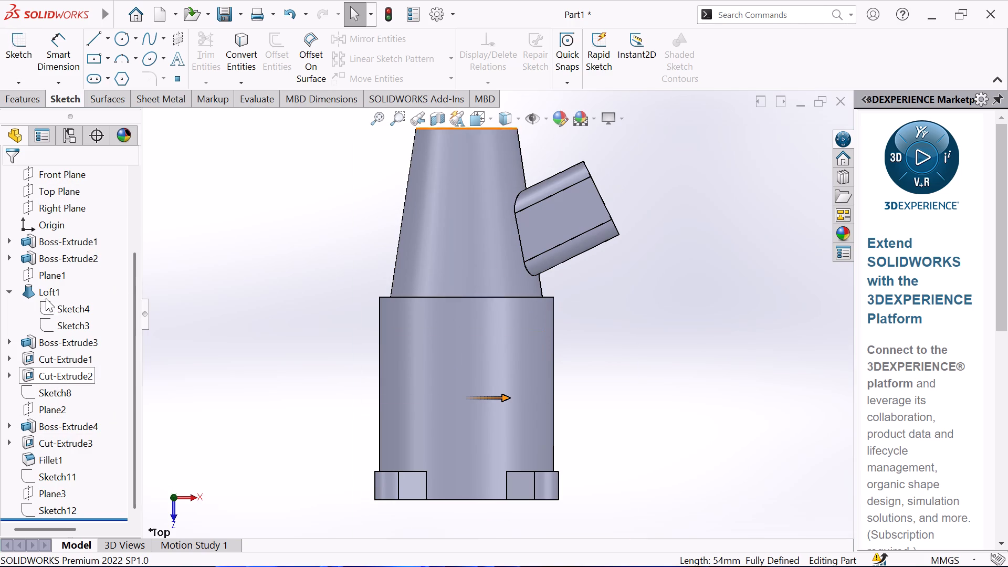
left_click(53, 204)
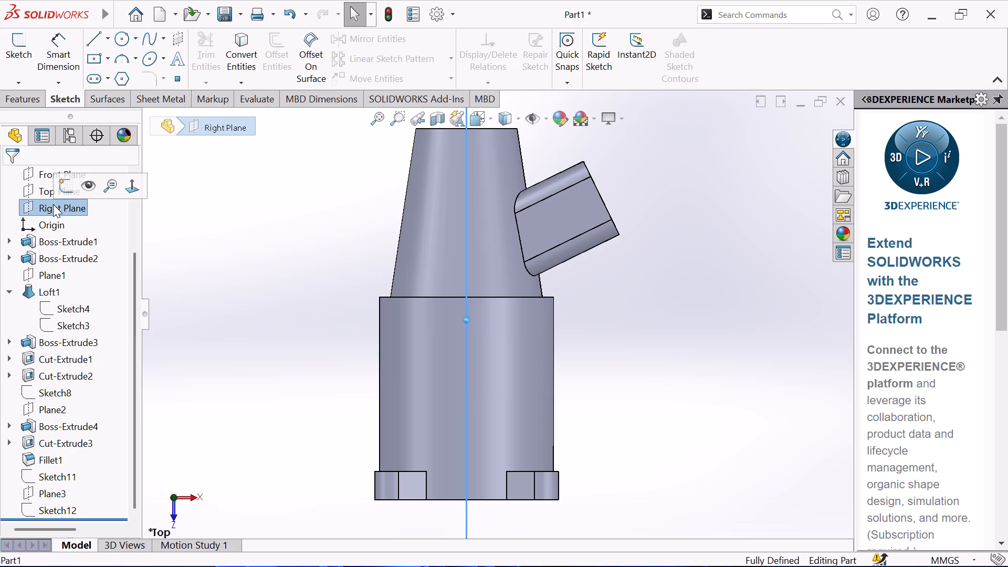
left_click(23, 62)
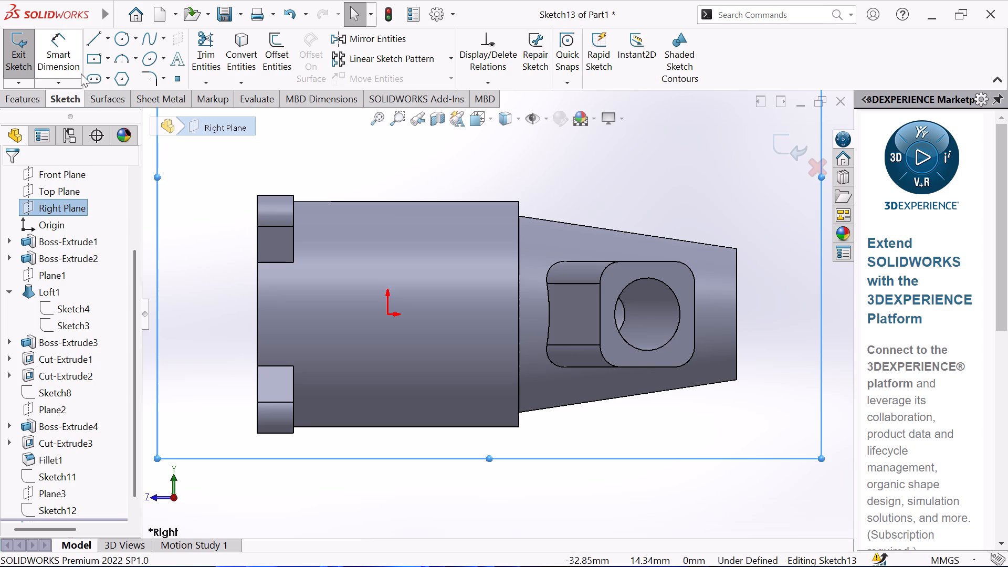
left_click(110, 44)
left_click(98, 77)
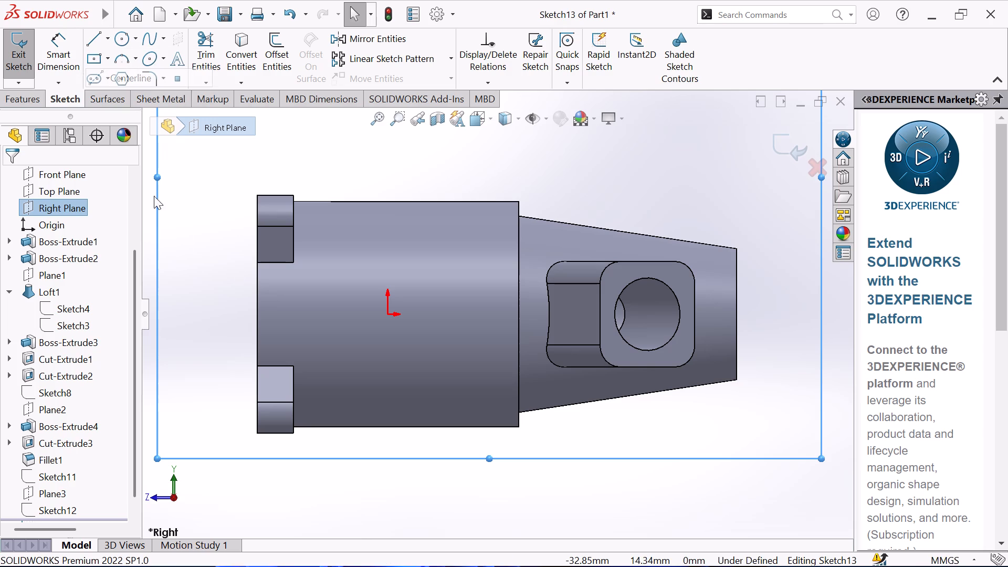
left_click(191, 312)
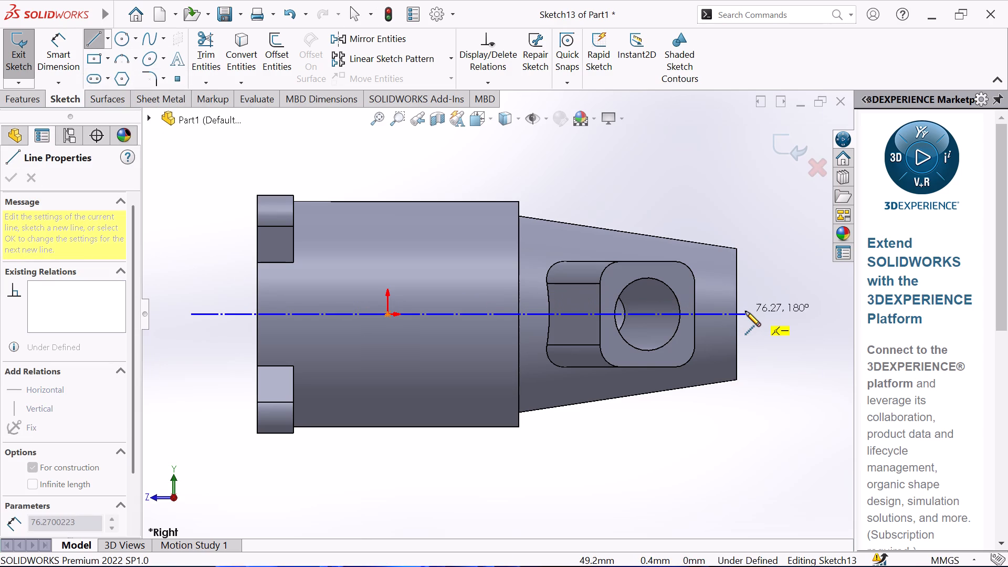
left_click(745, 311)
right_click(754, 284)
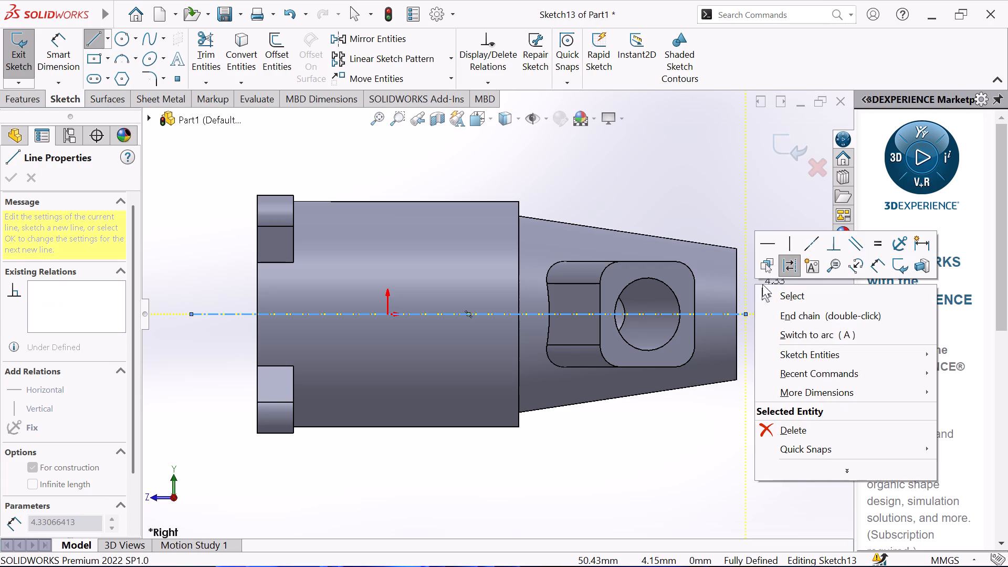
left_click(782, 293)
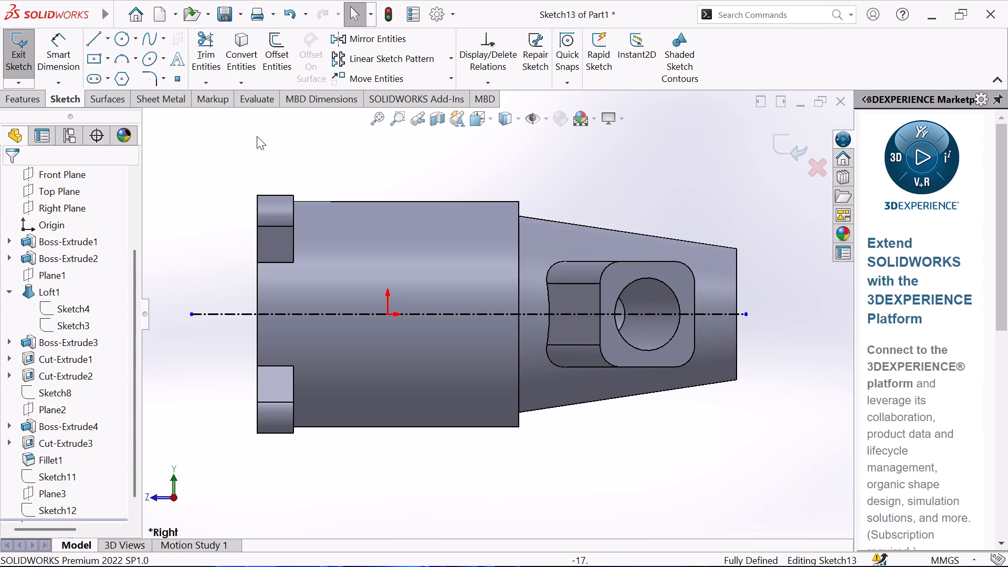
Sketch a centre rectangle centred on the origin, about 29 mm along the cylinder axis by 22 mm.
left_click(94, 58)
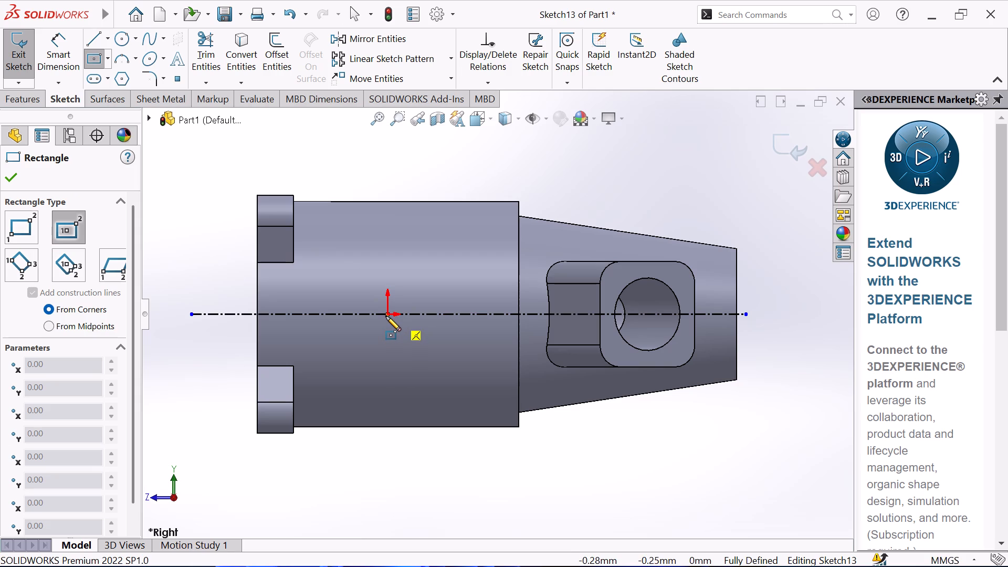
left_click(386, 316)
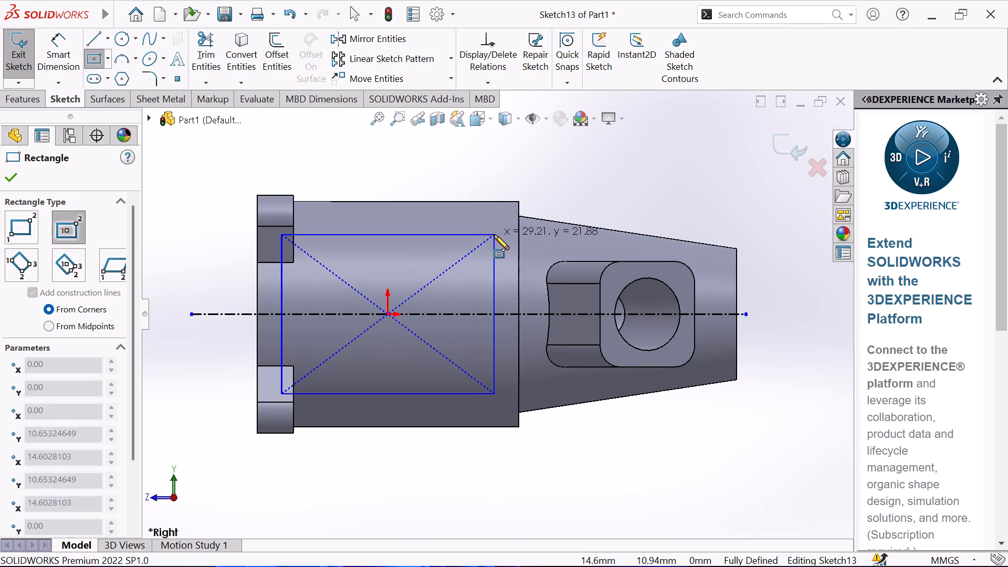
left_click(494, 235)
right_click(593, 174)
left_click(639, 181)
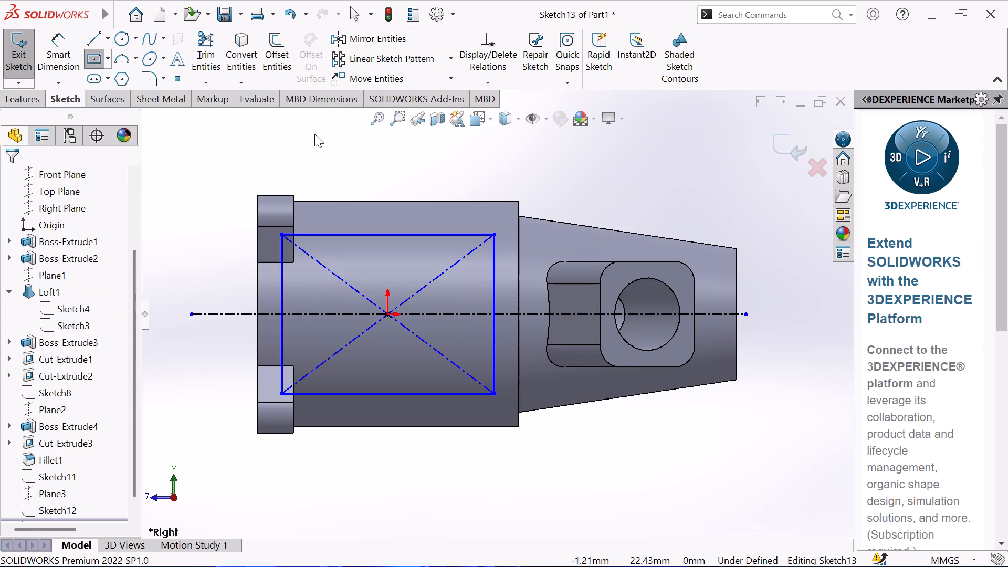
Dimension the centre rectangle to 35 mm along the cylinder axis and 30.8 mm across it.
left_click(57, 49)
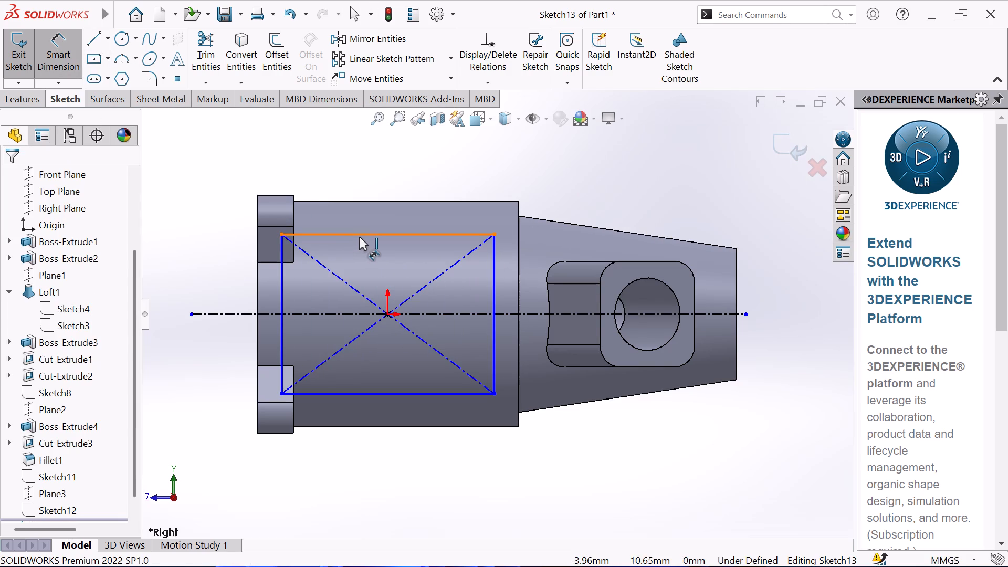
left_click(359, 236)
left_click(383, 164)
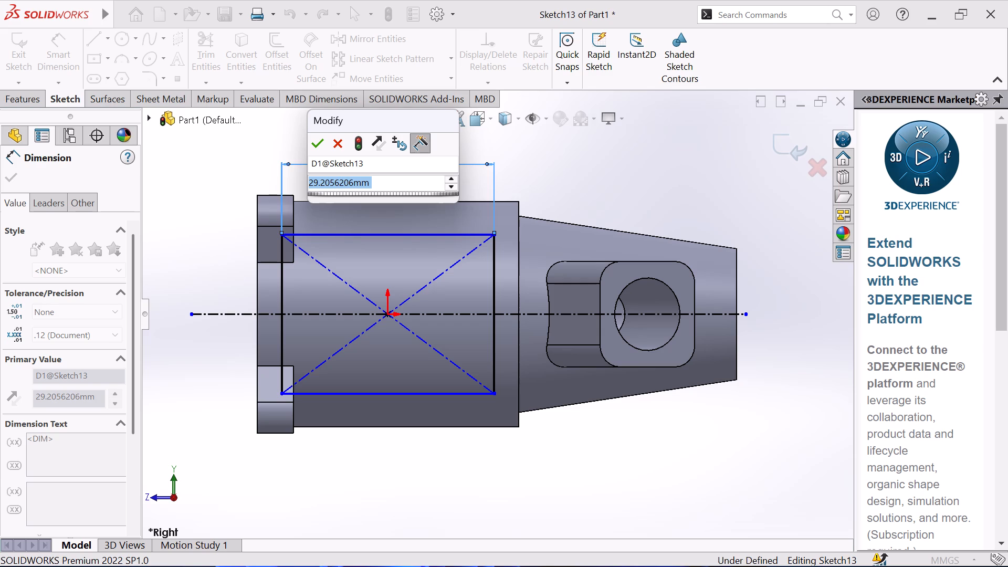
type("35")
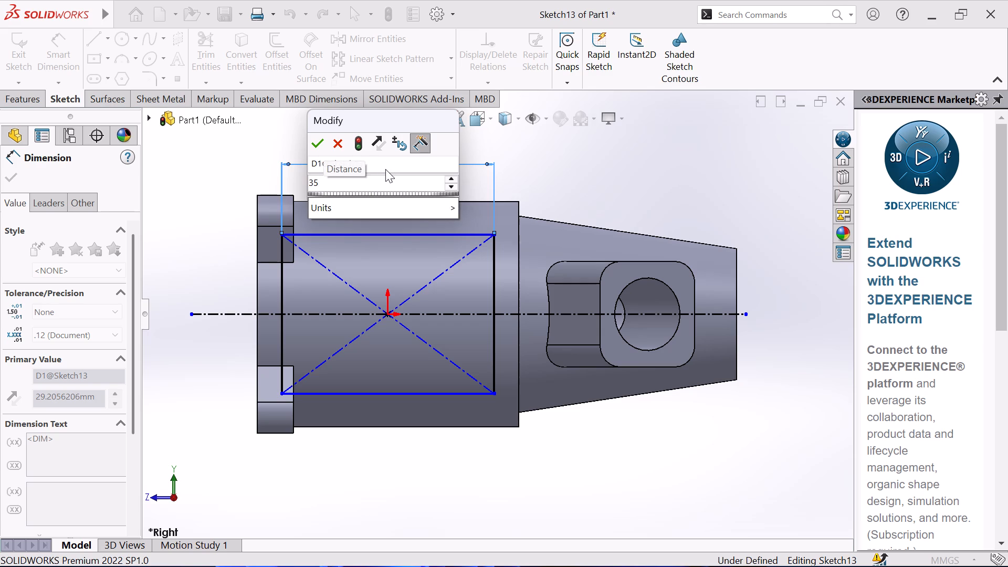
key("Return")
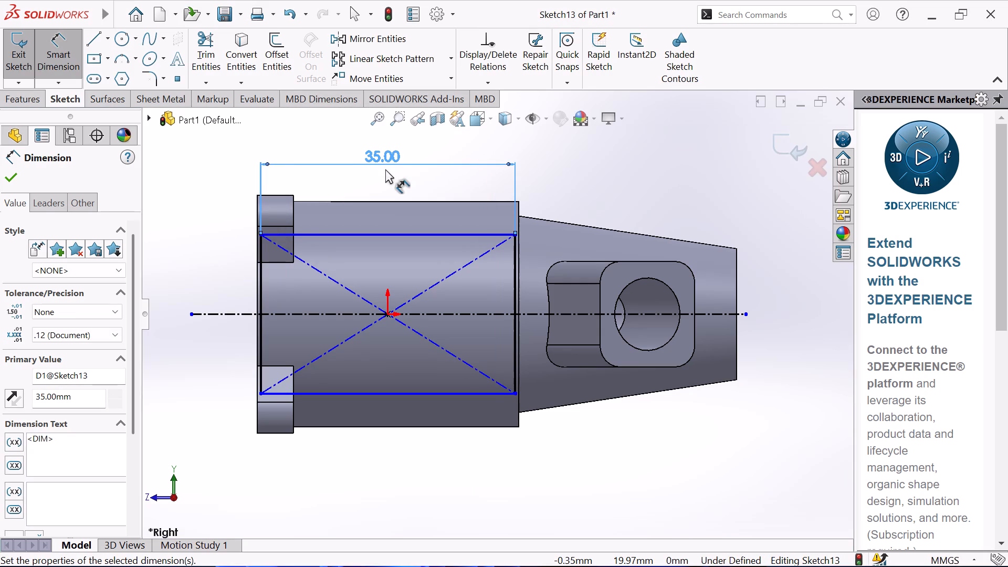
left_click(261, 303)
left_click(173, 301)
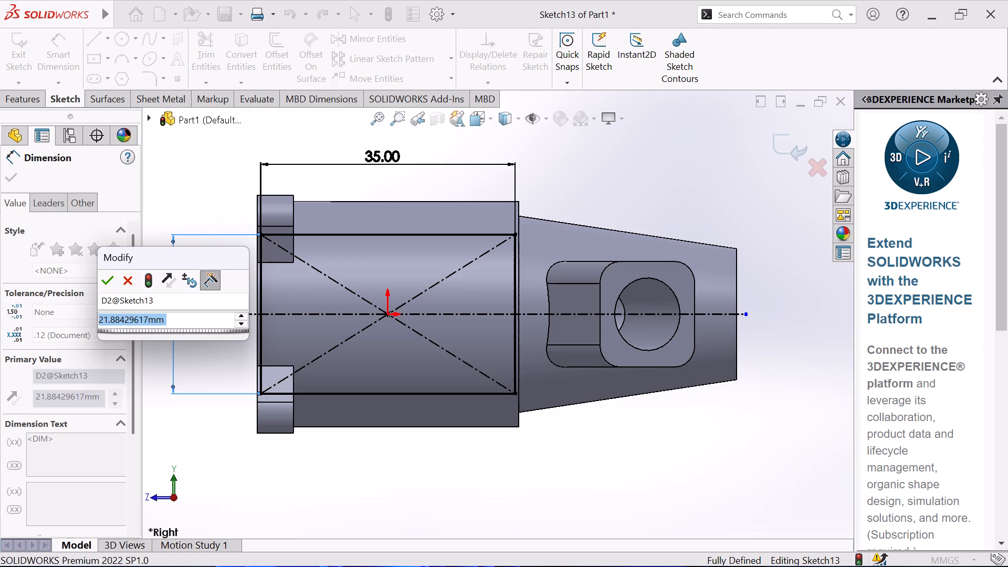
type("30.")
key("8")
key("Return")
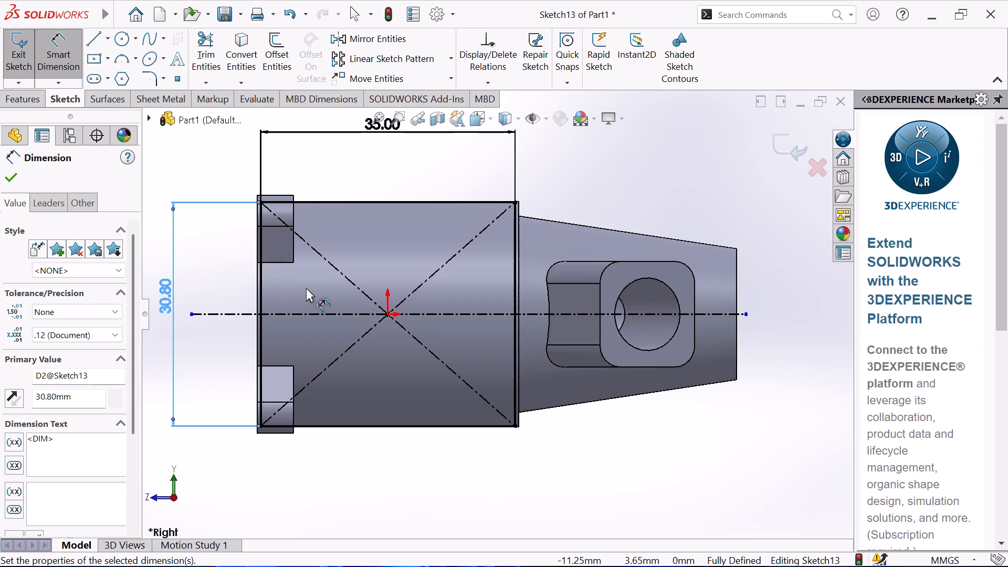
scroll(306, 288, "up", 1)
right_click(604, 205)
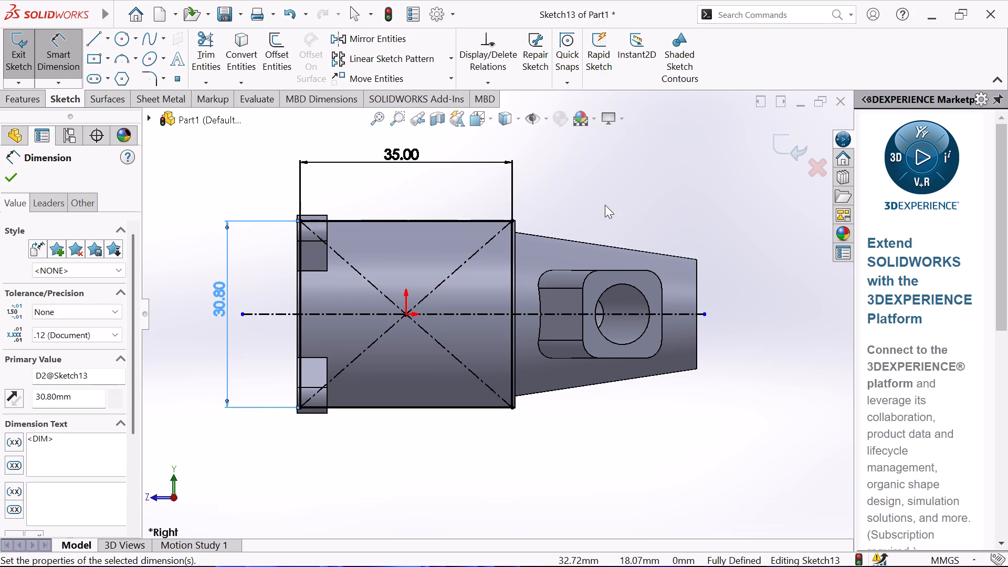
left_click(664, 257)
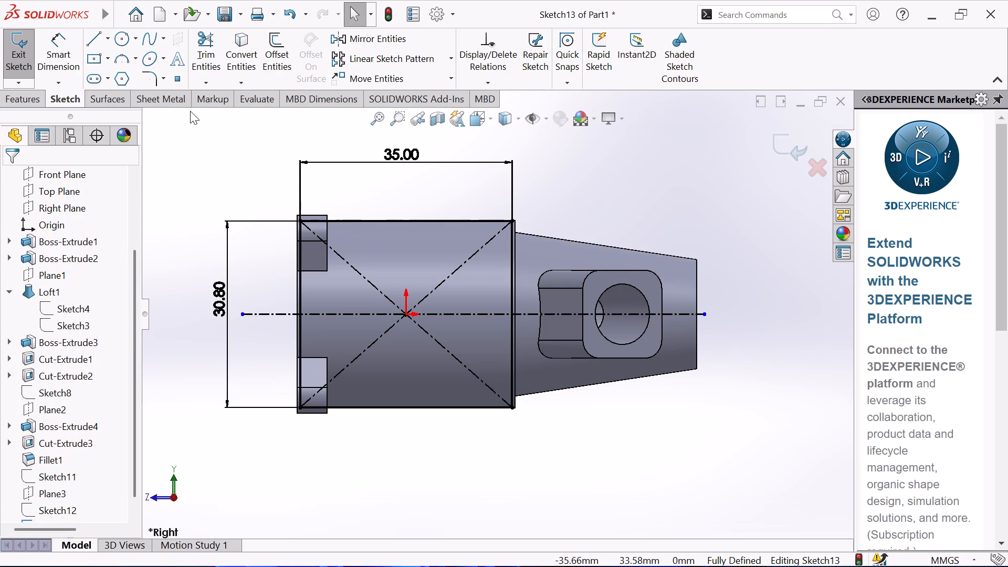
Apply 10 mm sketch fillets to the rectangle's two corners at the lugged end of the cylinder.
left_click(154, 79)
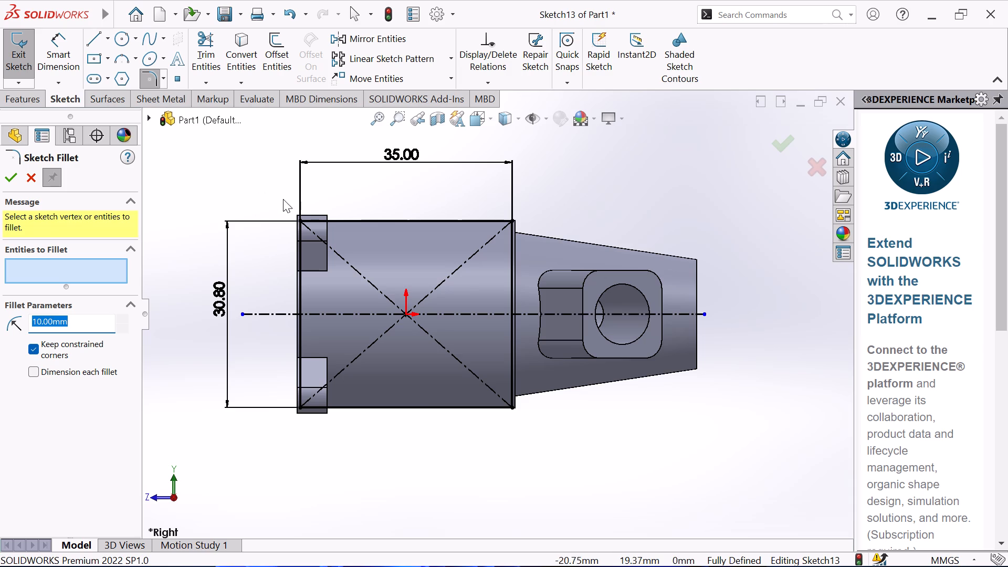
left_click(302, 221)
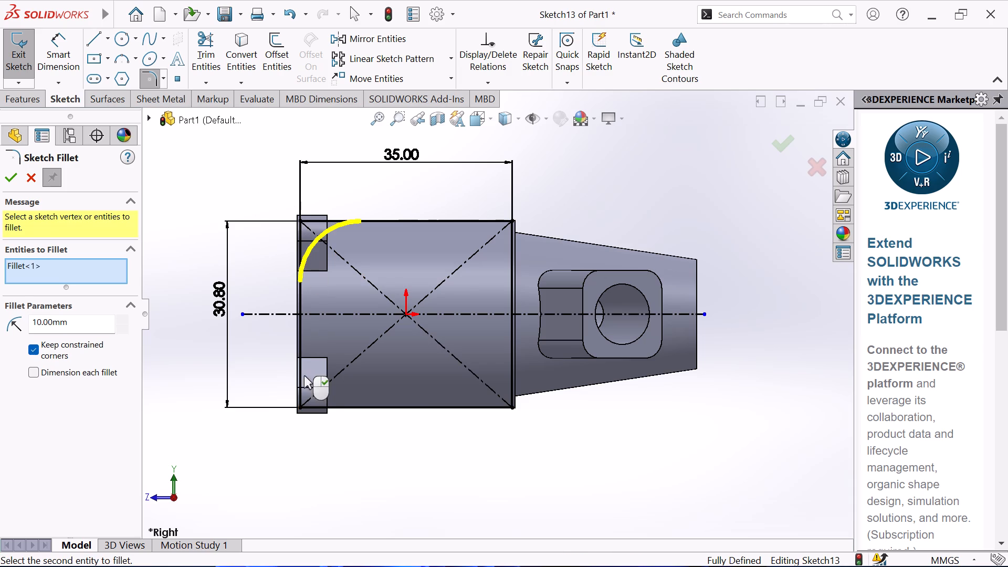
left_click(300, 408)
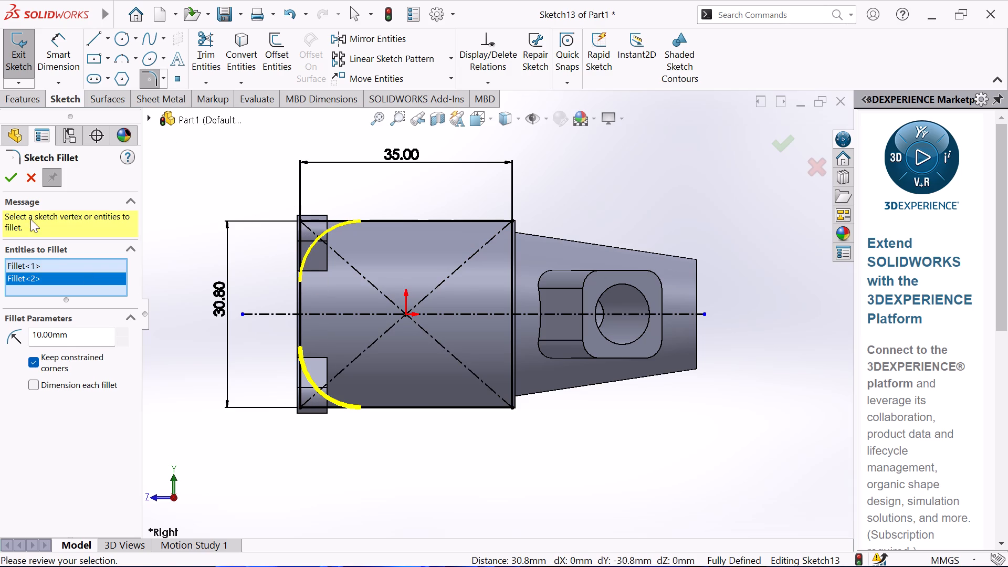
left_click(8, 186)
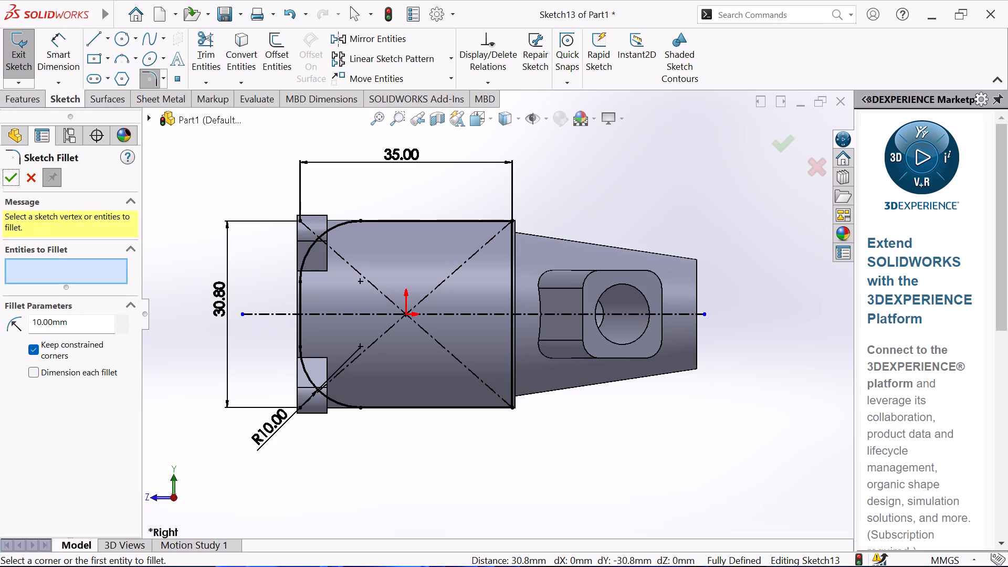
Apply 12 mm sketch fillets to the rectangle's two corners nearest the tapered loft, and finish the Sketch Fillet command.
double_click(78, 325)
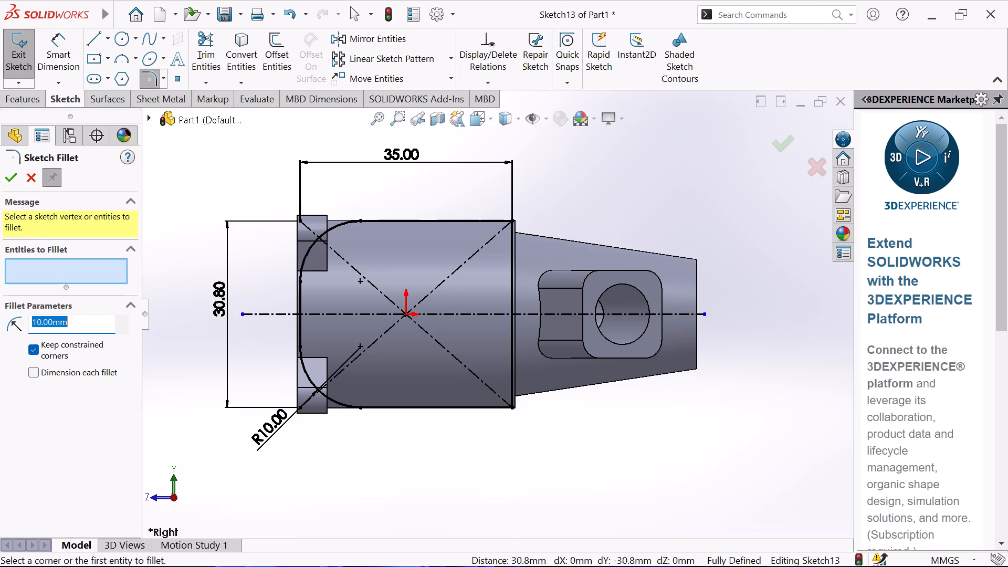
type("12")
key("Return")
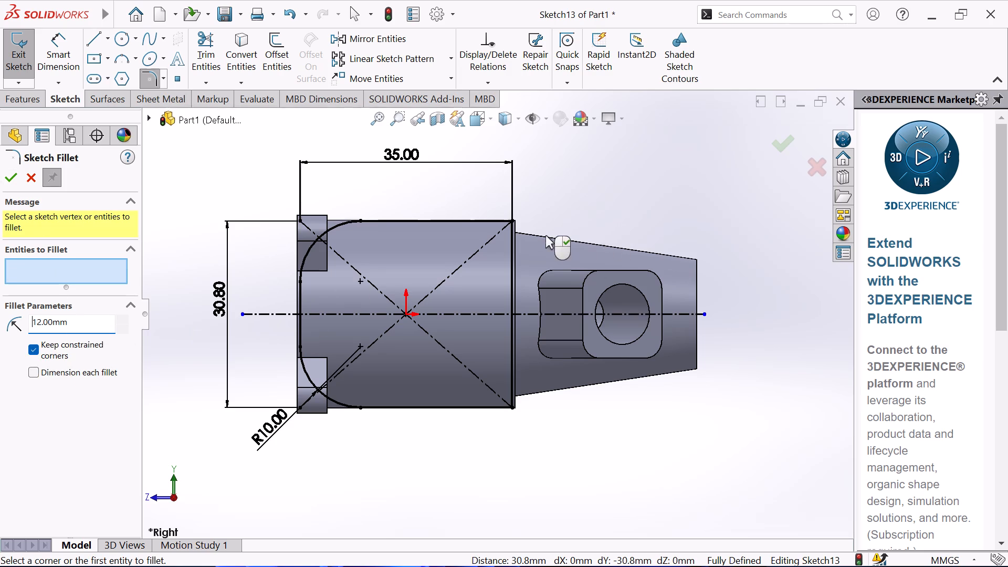
left_click(512, 219)
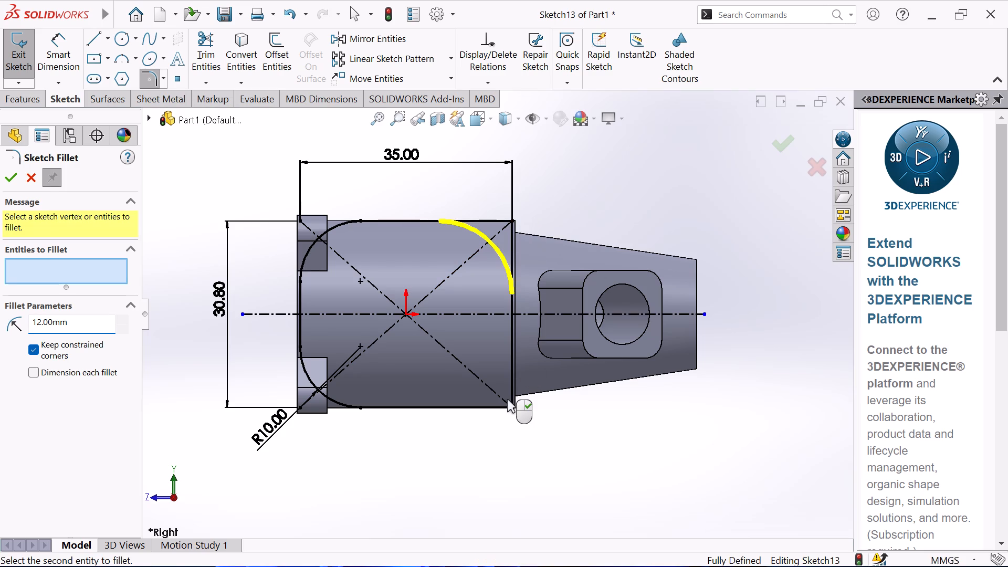
left_click(512, 409)
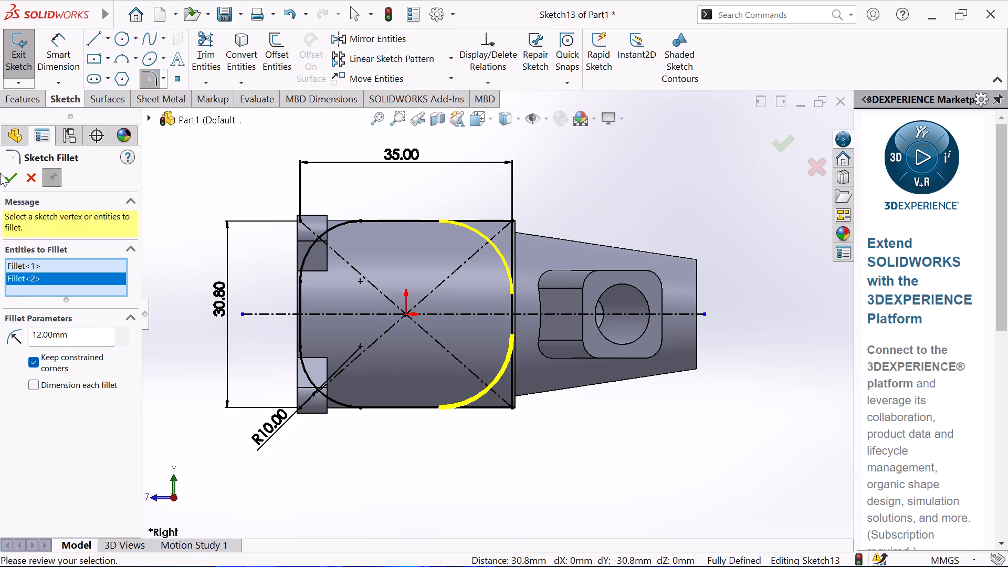
left_click(0, 172)
left_click(4, 174)
left_click(9, 177)
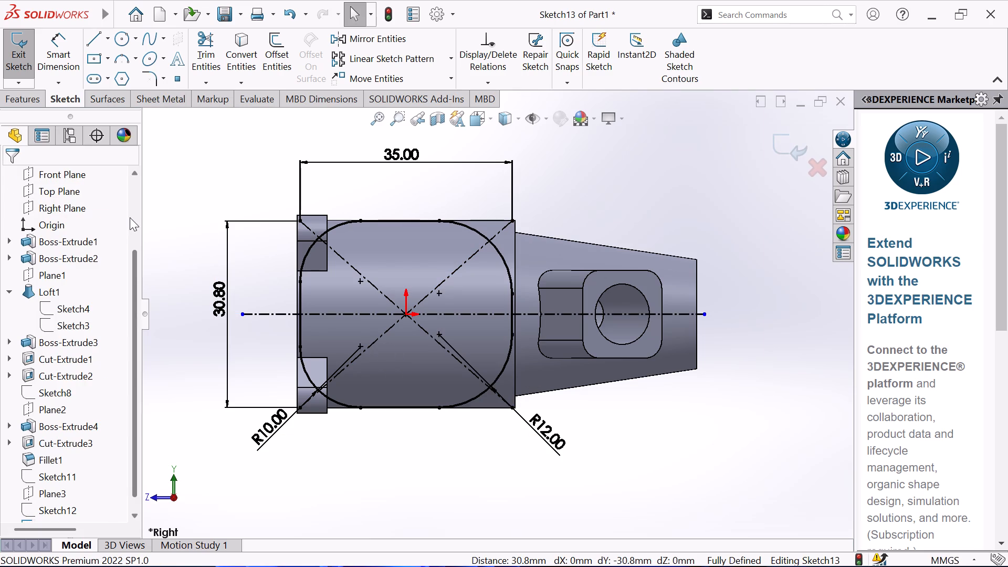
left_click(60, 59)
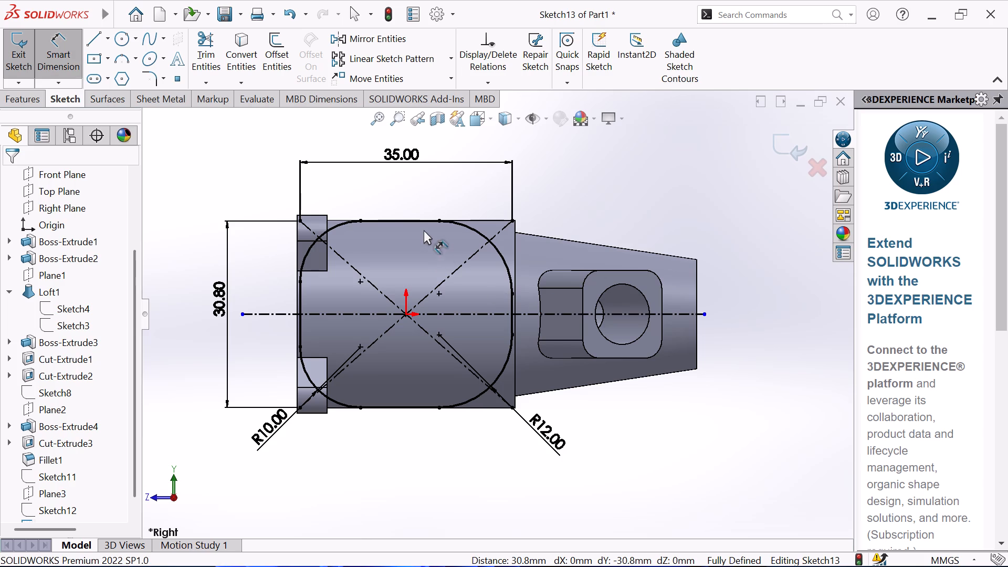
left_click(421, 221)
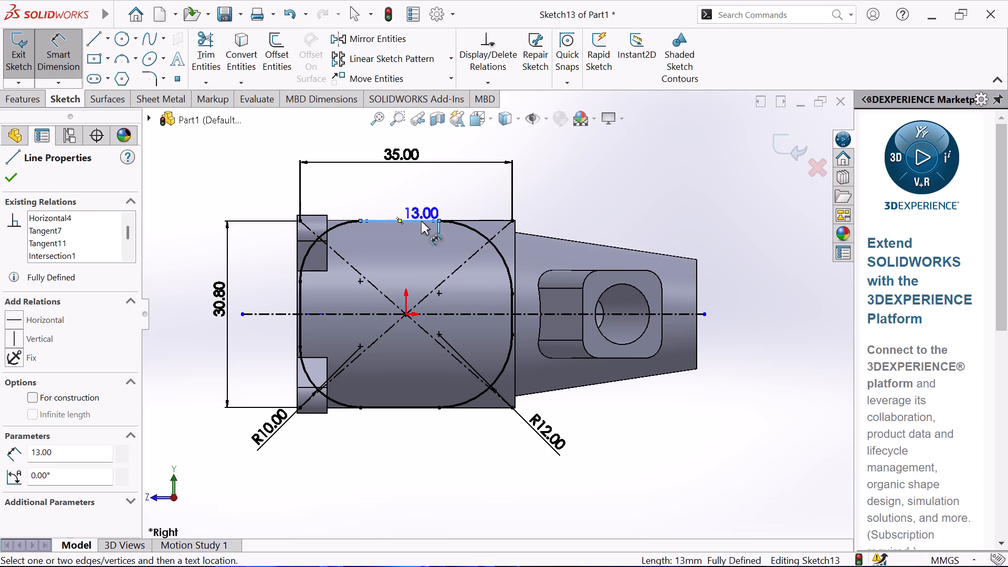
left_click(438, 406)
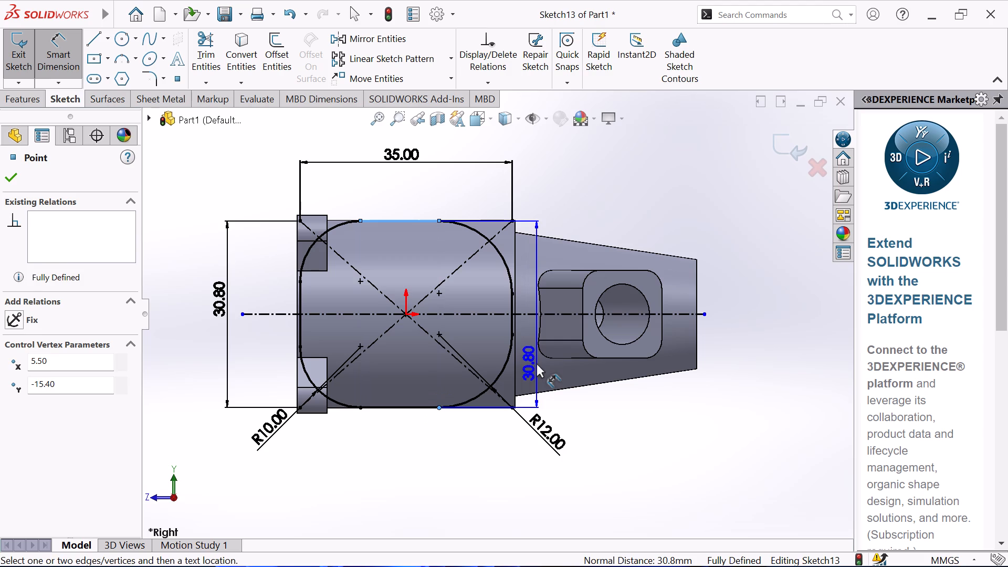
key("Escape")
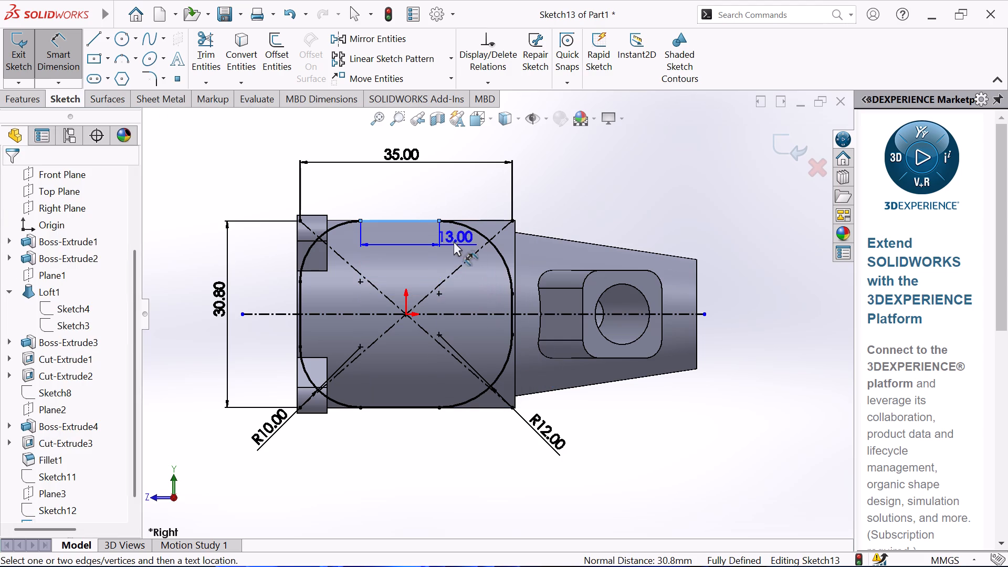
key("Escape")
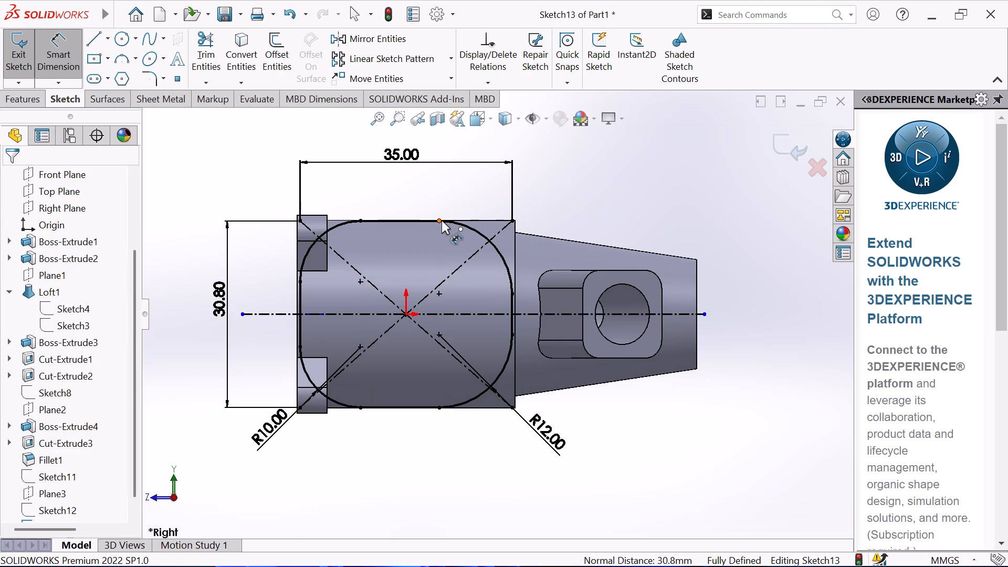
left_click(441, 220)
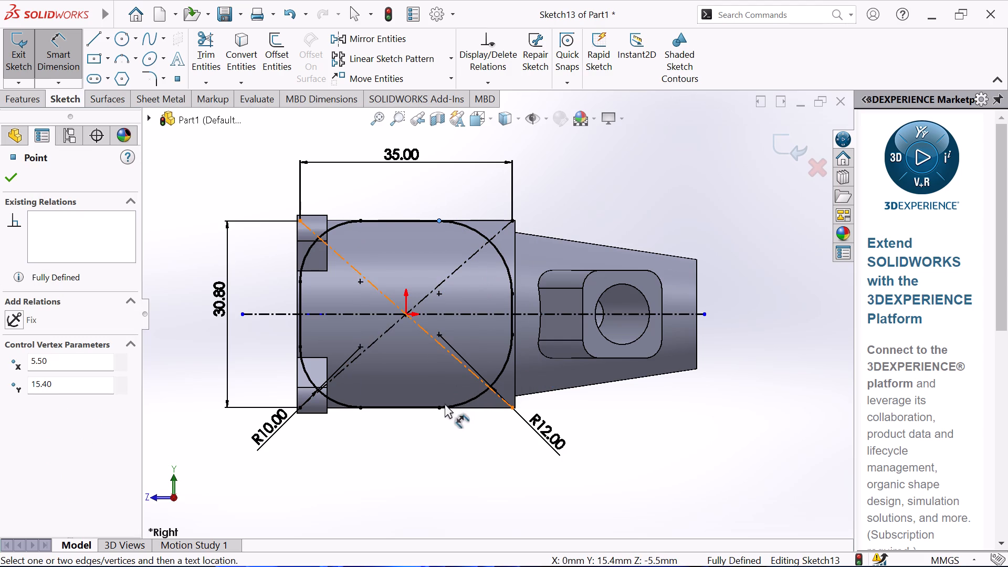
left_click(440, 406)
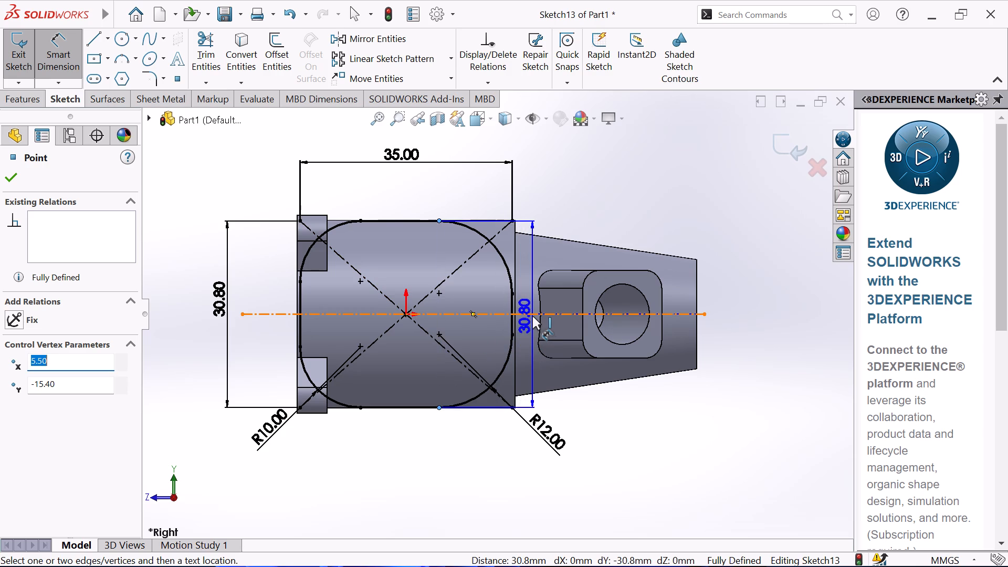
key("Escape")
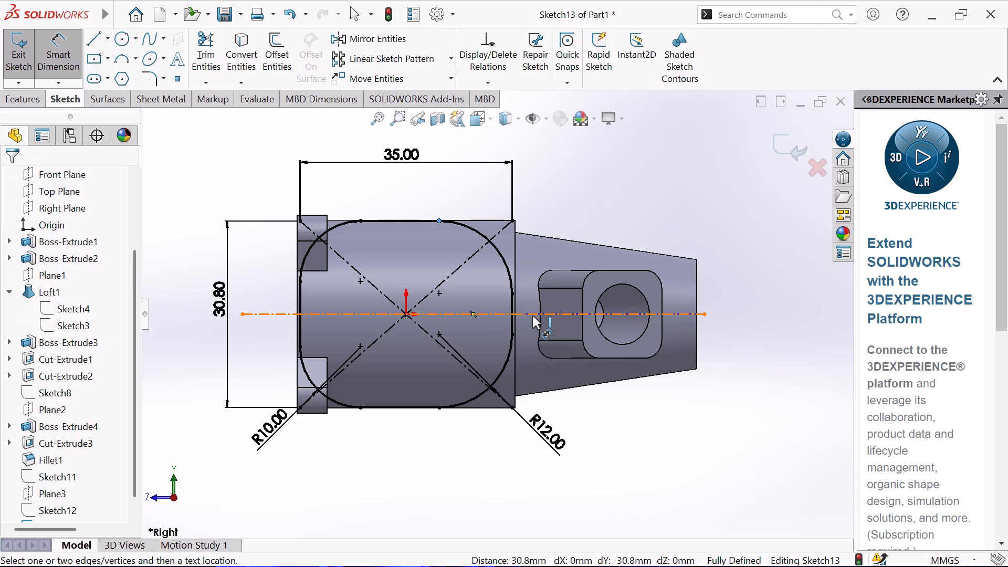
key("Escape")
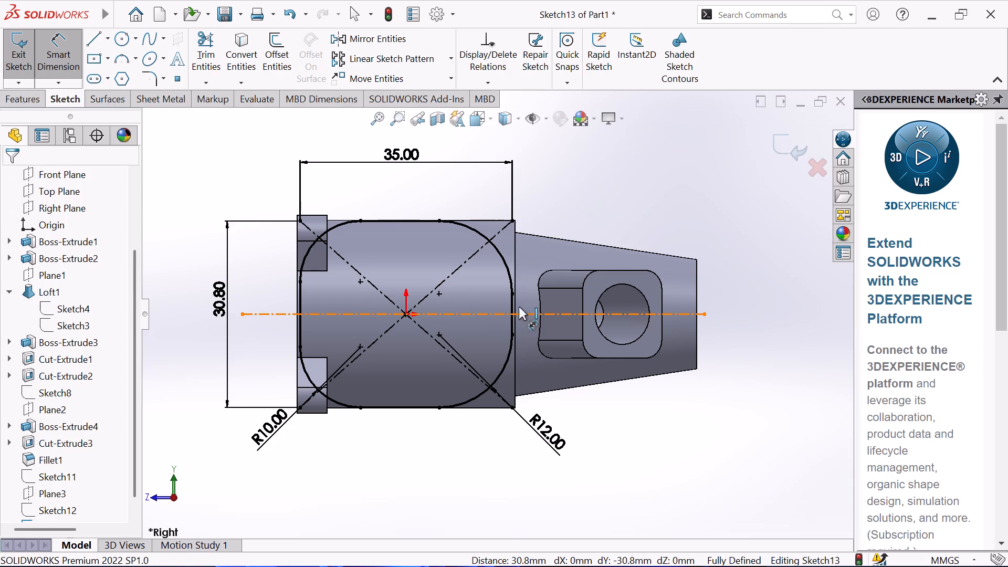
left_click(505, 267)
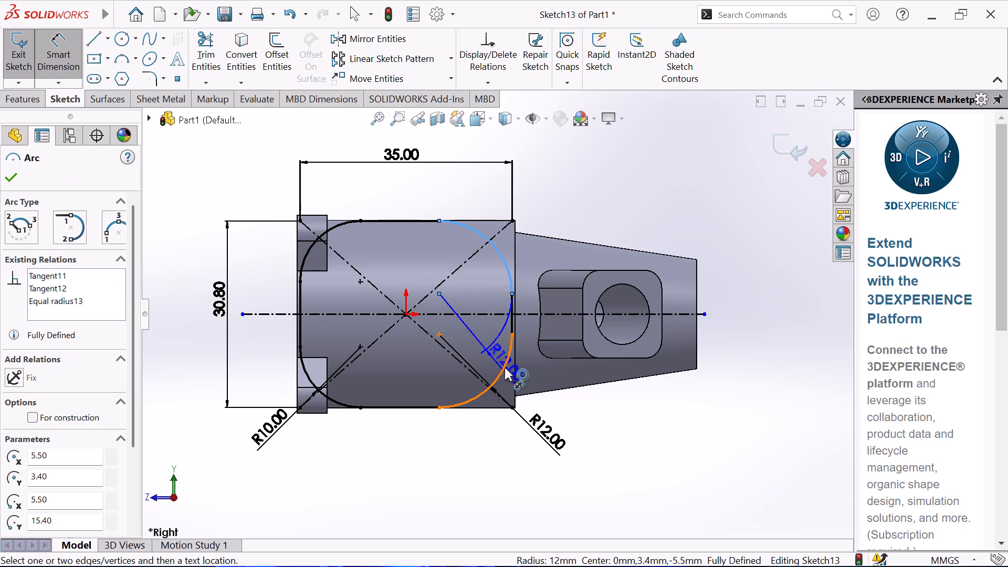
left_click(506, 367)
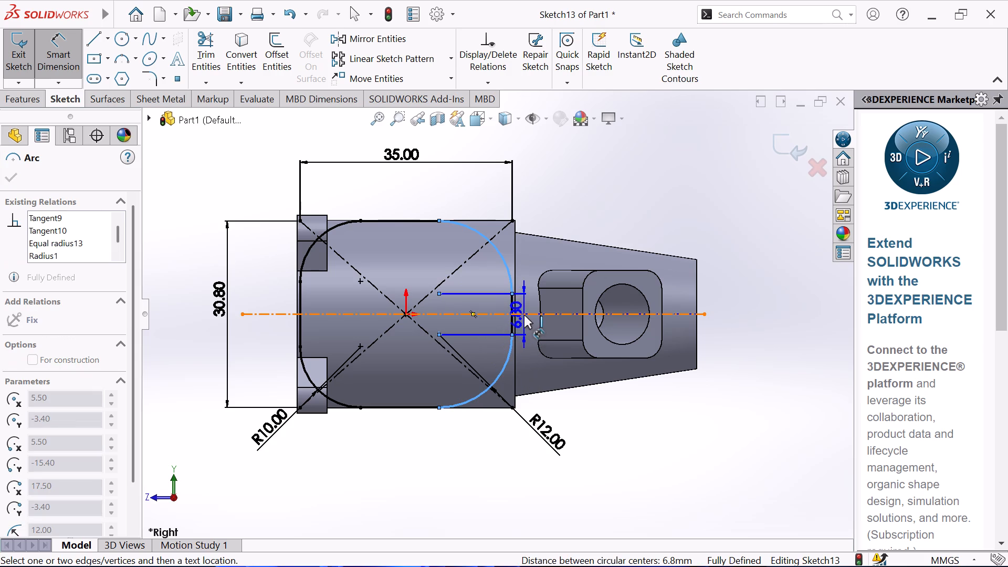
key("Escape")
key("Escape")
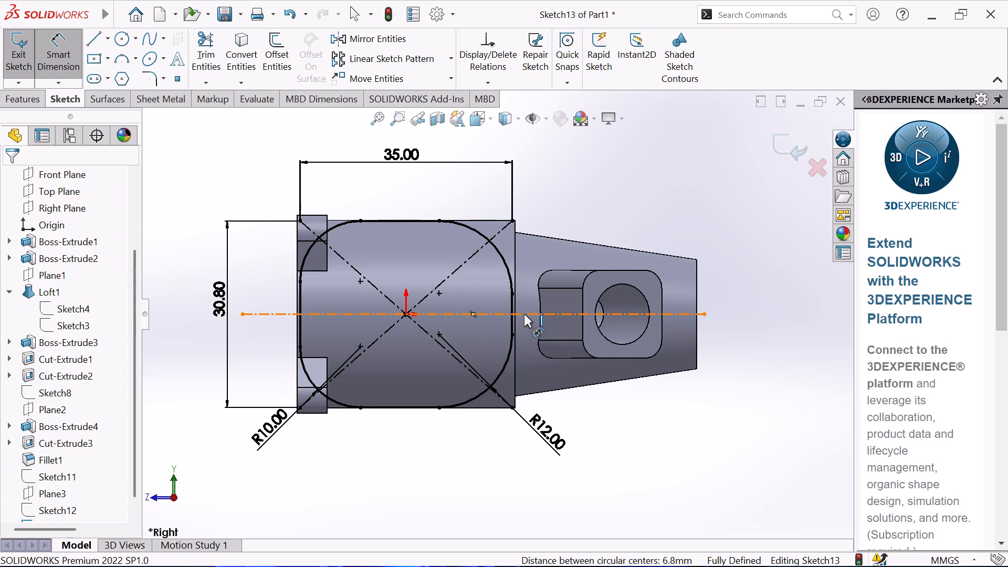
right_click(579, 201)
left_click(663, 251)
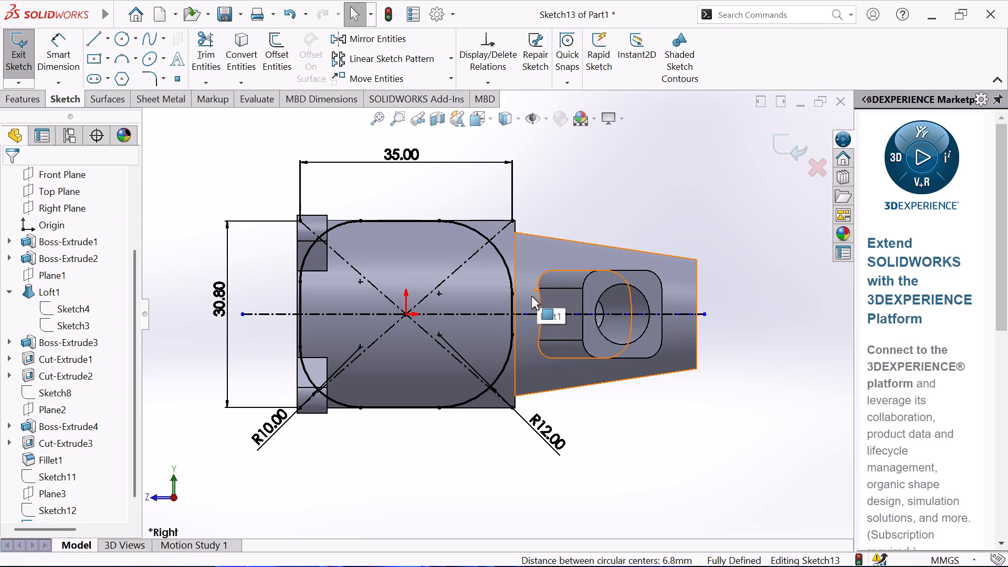
Trim away both 12 mm corner arcs and the short straight edge between them at the loft end of the profile.
left_click(219, 68)
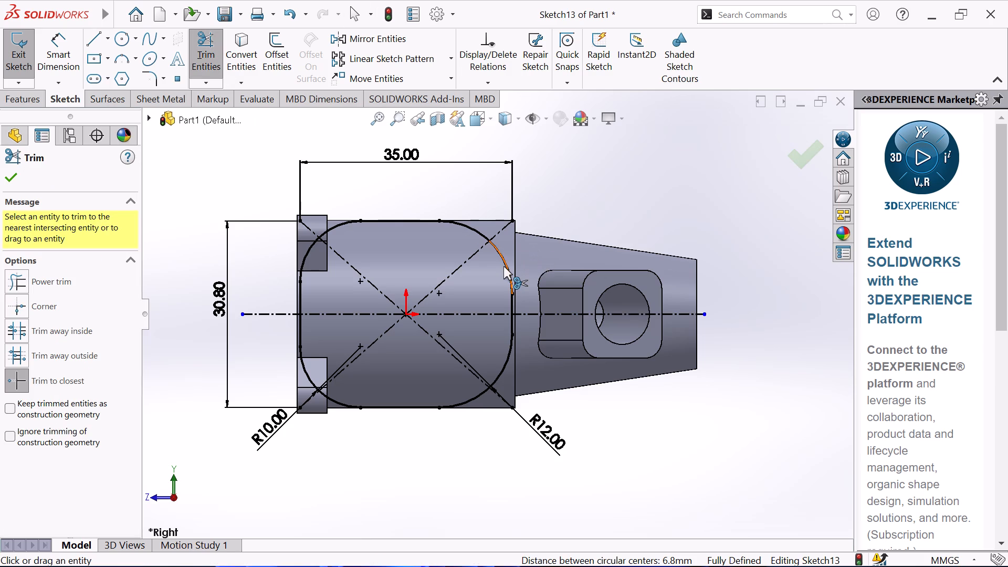
left_click(503, 266)
left_click(511, 317)
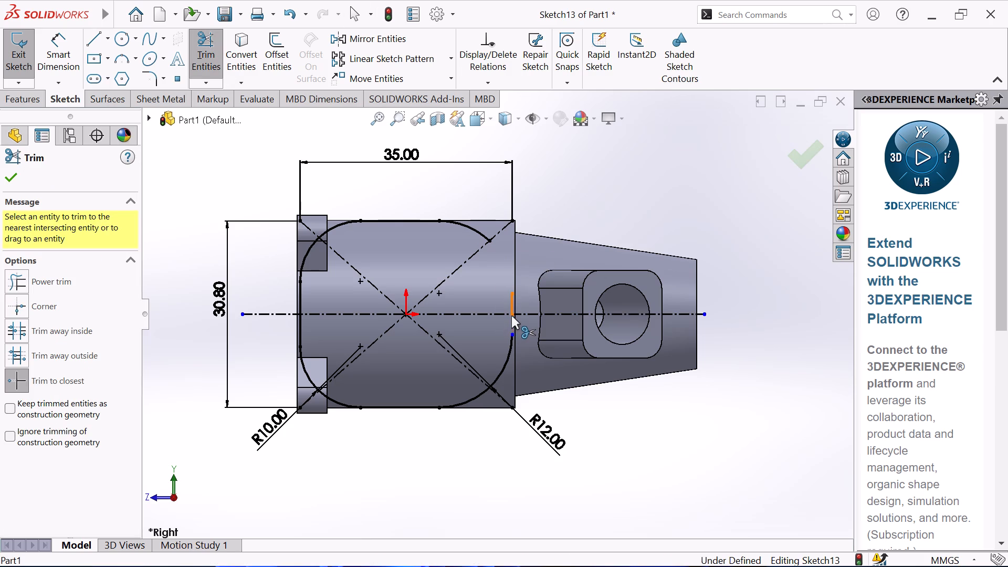
left_click(509, 306)
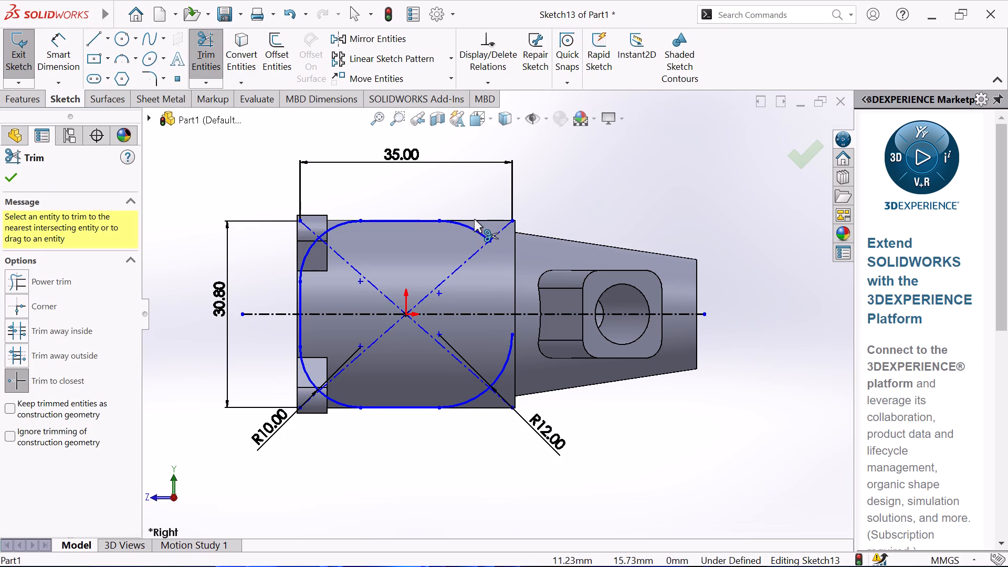
left_click(472, 226)
left_click(510, 357)
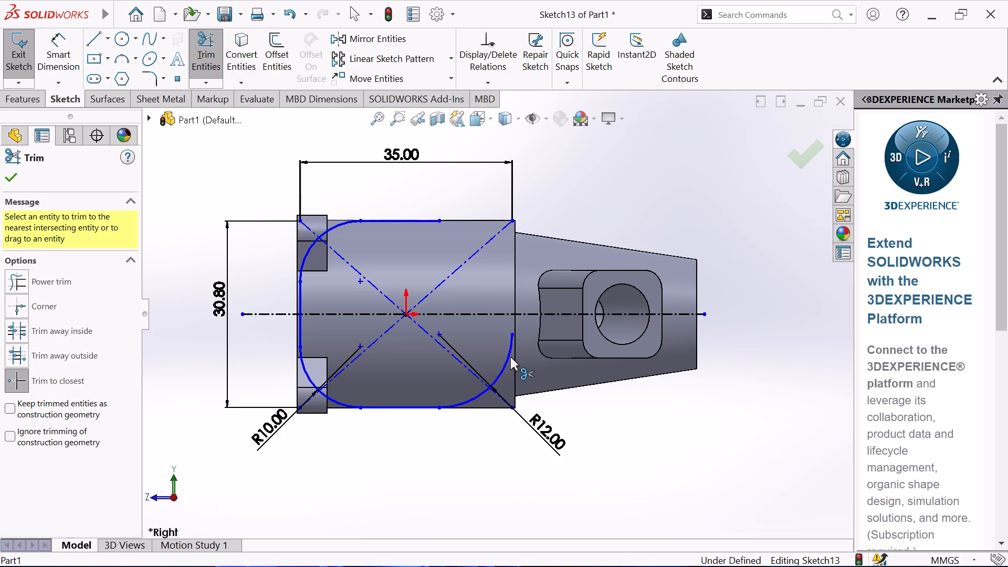
left_click(486, 392)
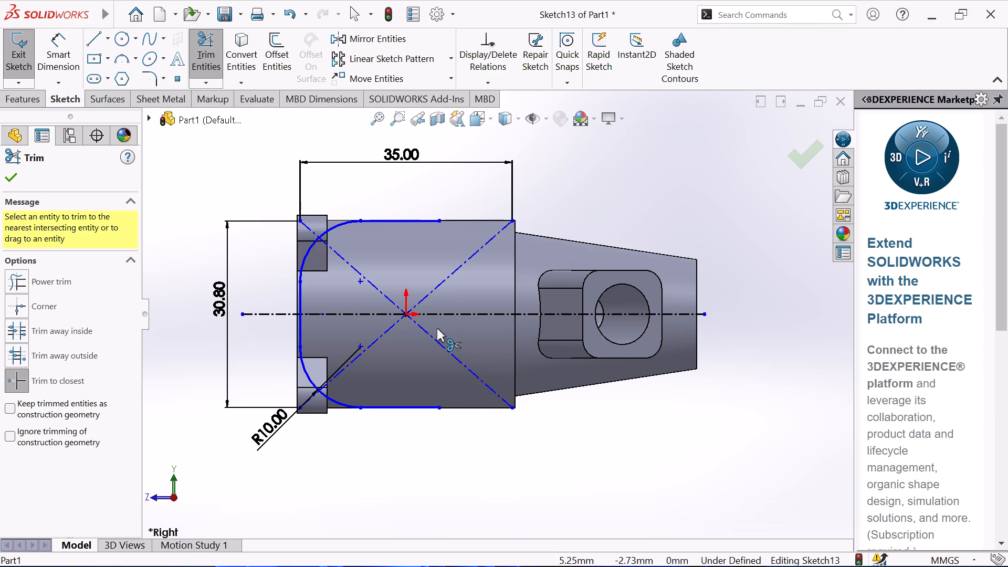
Trim away the two long straight edges of the profile, leaving the 10 mm corner arcs, and finish trimming.
left_click(410, 222)
left_click(418, 405)
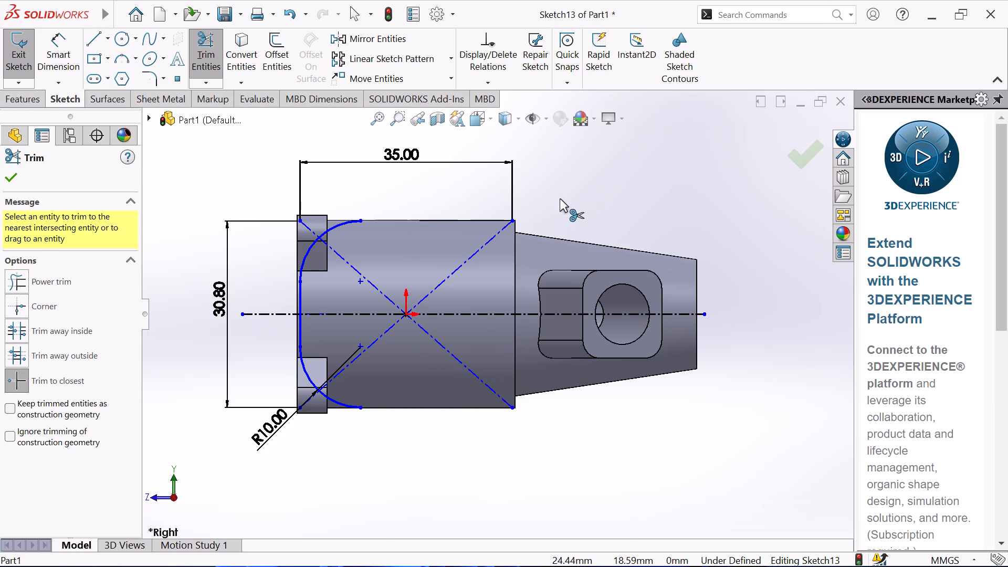
right_click(560, 198)
left_click(616, 247)
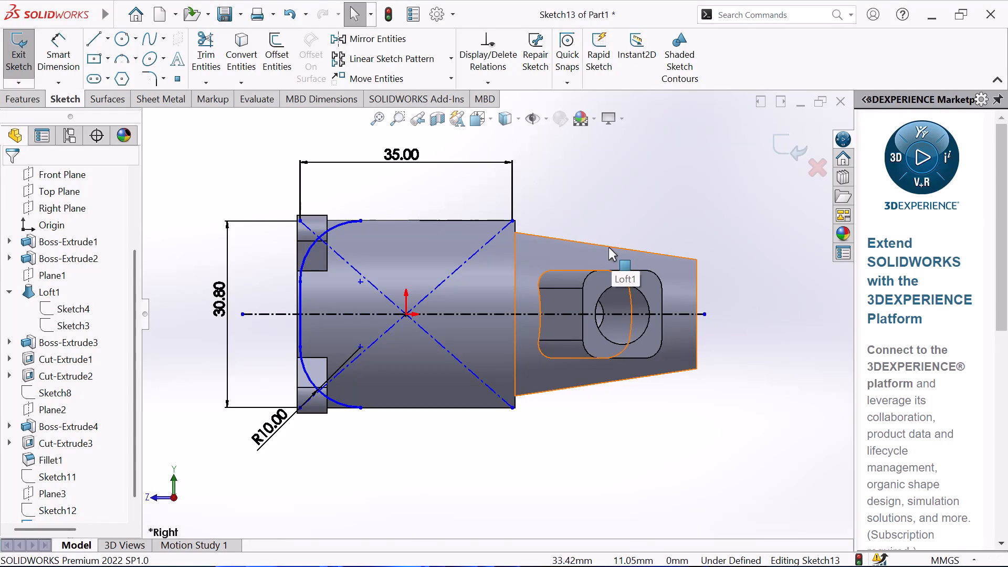
Sketch two slightly converging lines, each about 14 mm long, from the open ends of the 10 mm arcs towards the loft.
left_click(86, 41)
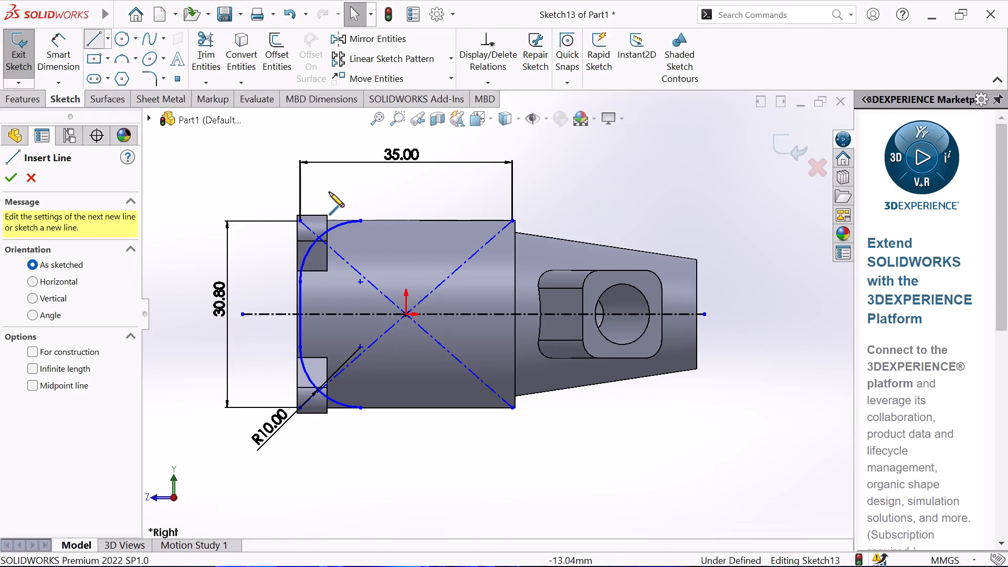
left_click(362, 222)
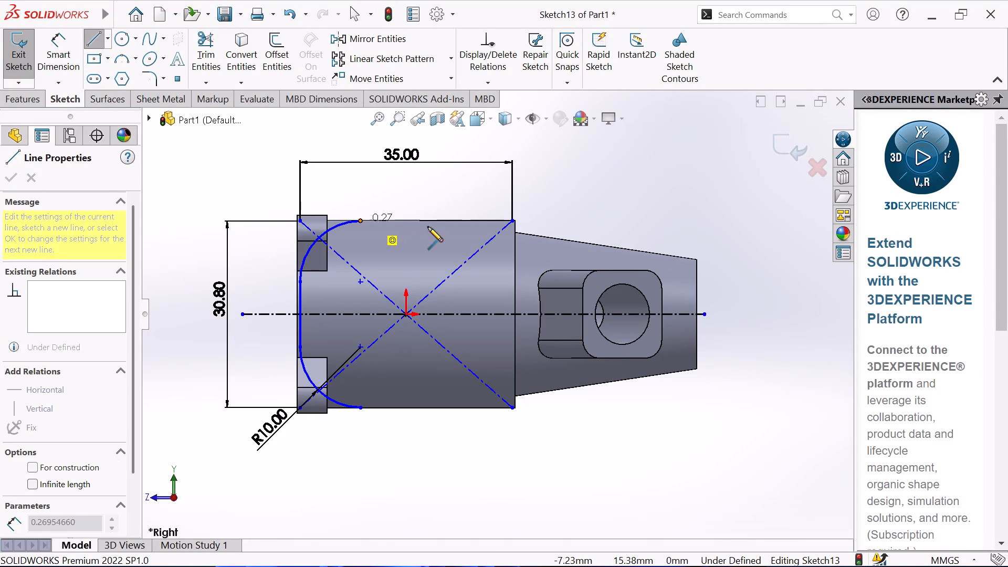
left_click(447, 224)
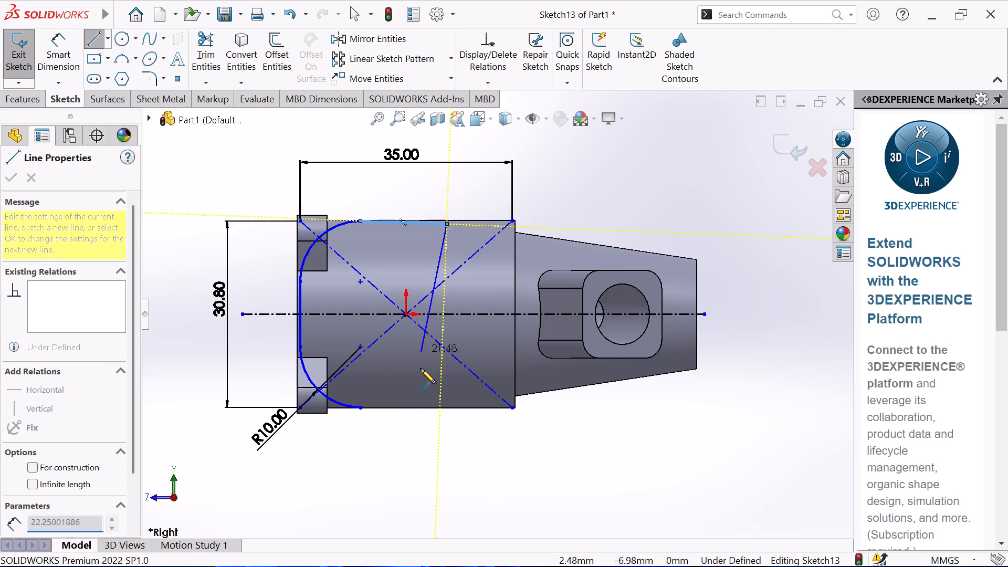
right_click(583, 192)
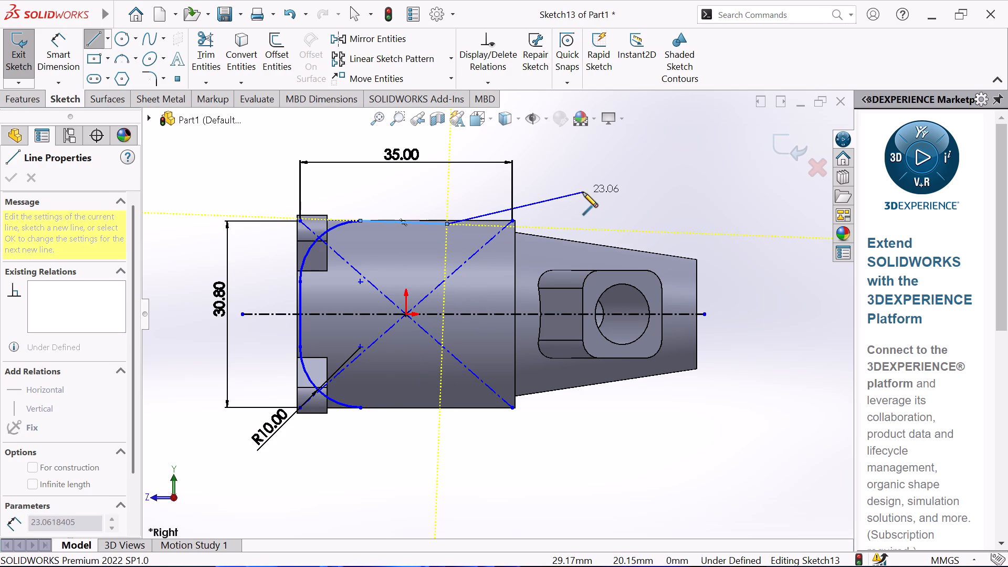
left_click(613, 205)
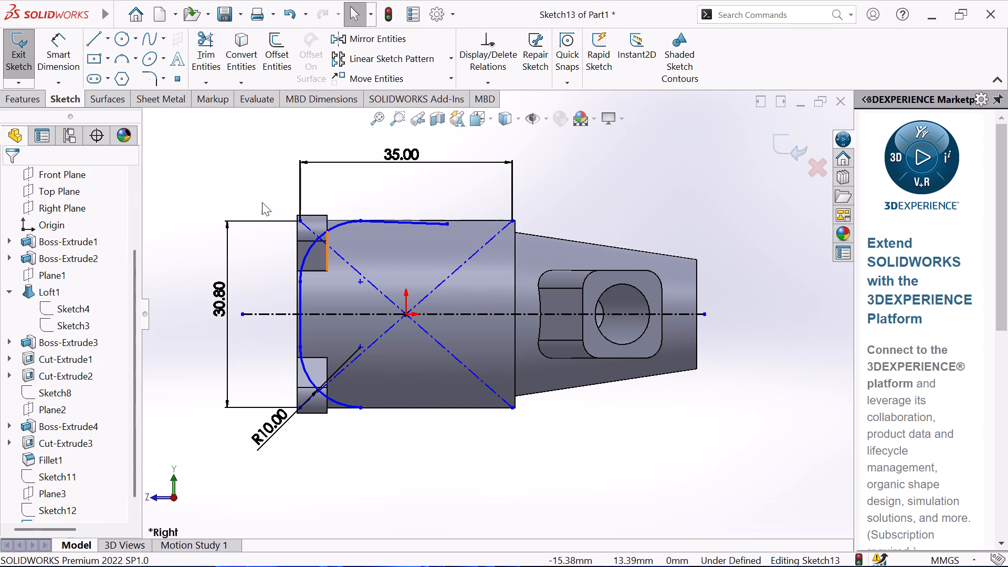
left_click(99, 43)
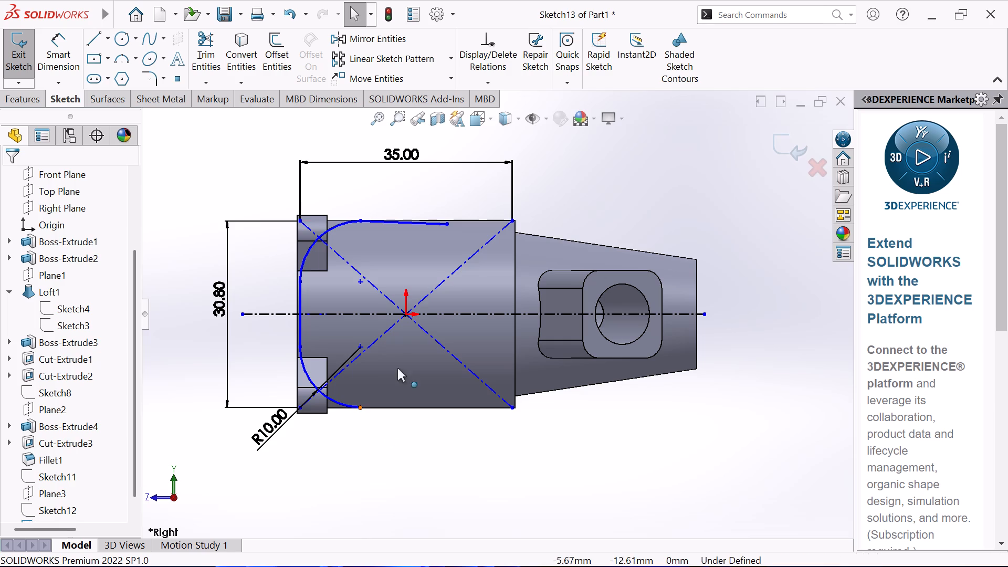
left_click(91, 34)
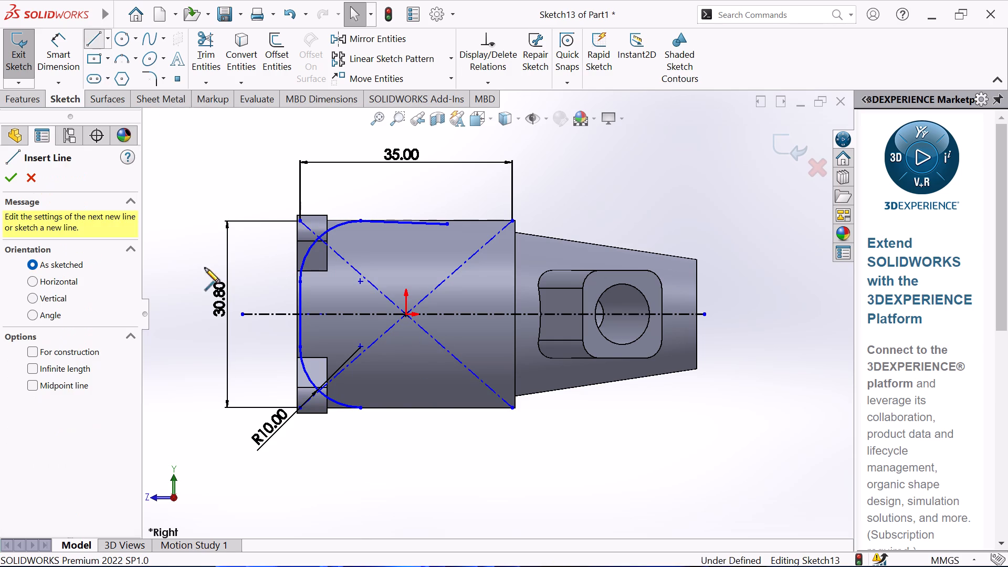
left_click(362, 407)
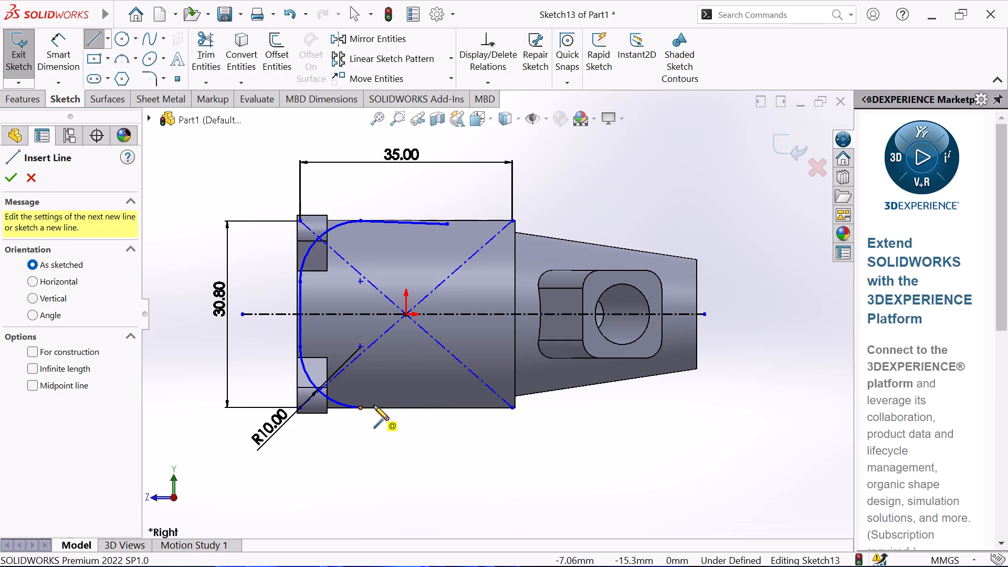
left_click(446, 404)
right_click(571, 207)
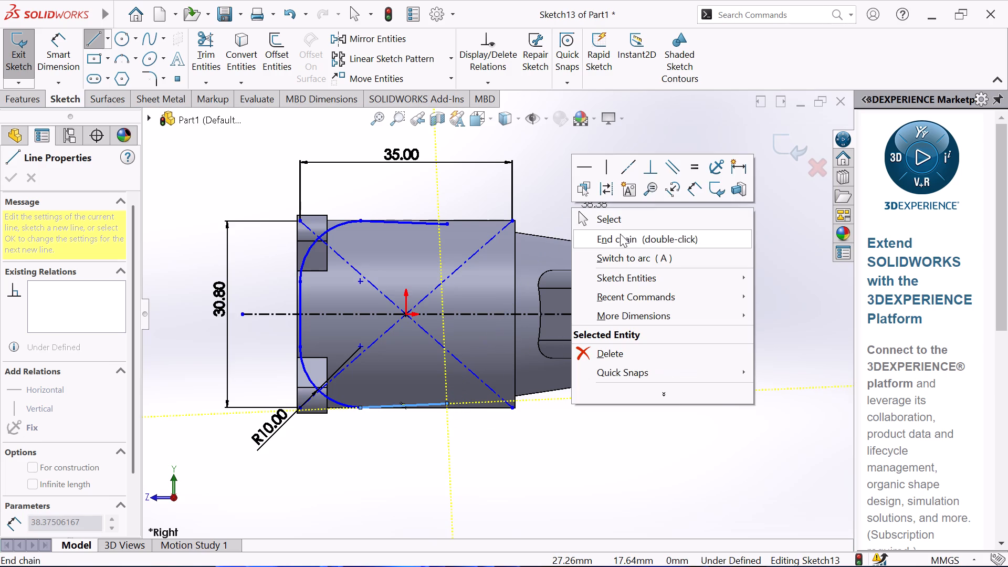
left_click(616, 217)
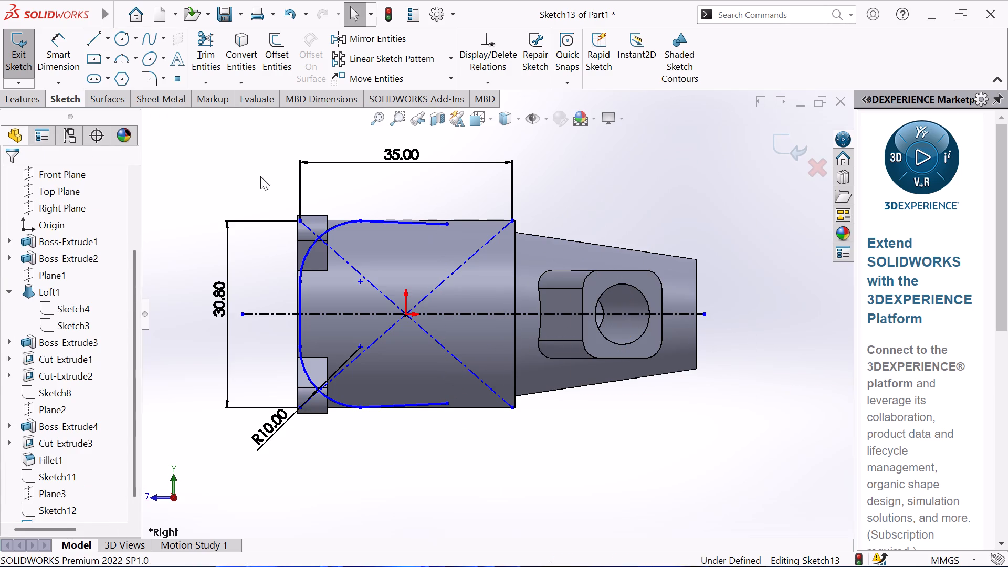
Add a symmetric relation between the free endpoints of the two converging lines about the horizontal centreline.
left_click(490, 83)
left_click(493, 117)
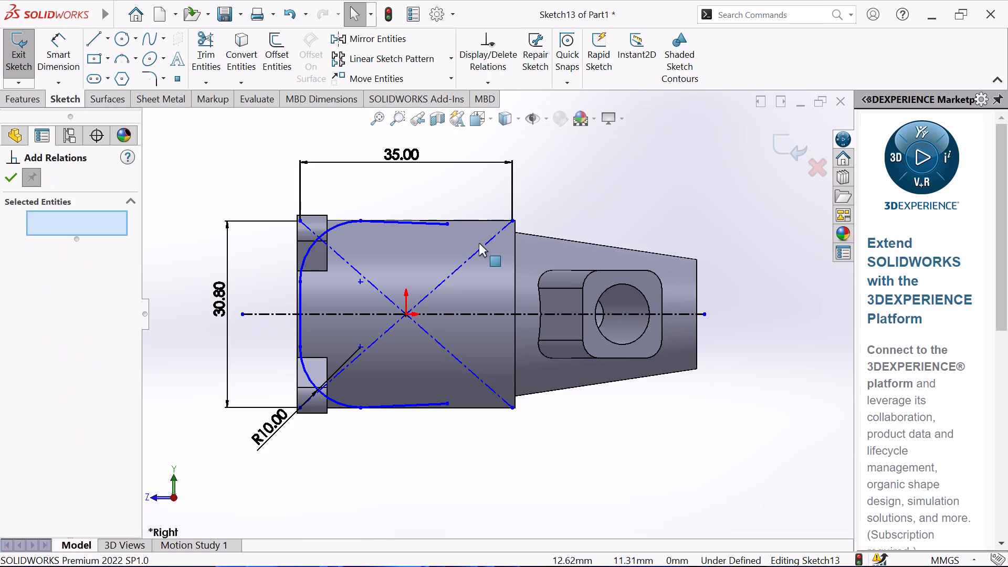
left_click(448, 223)
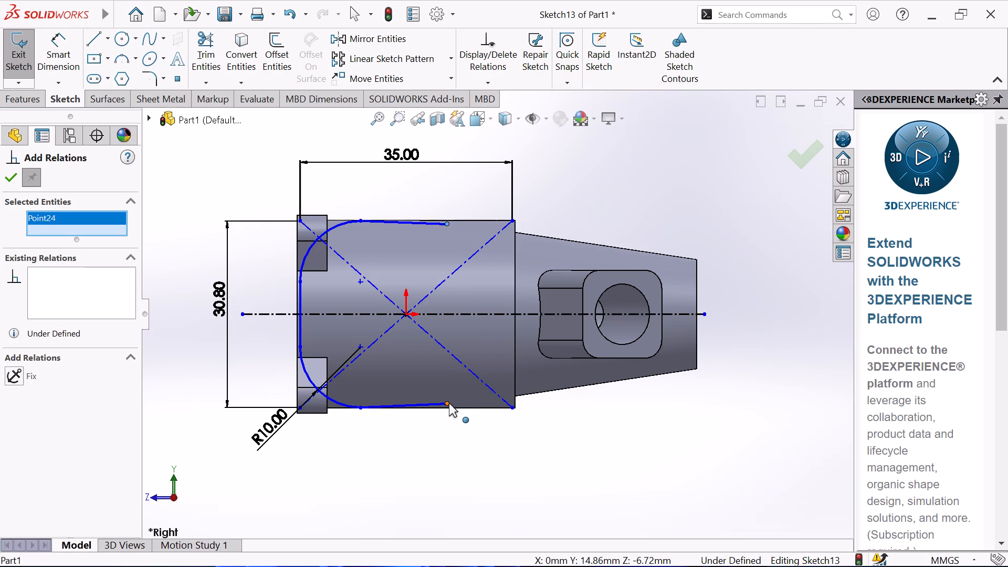
left_click(449, 403)
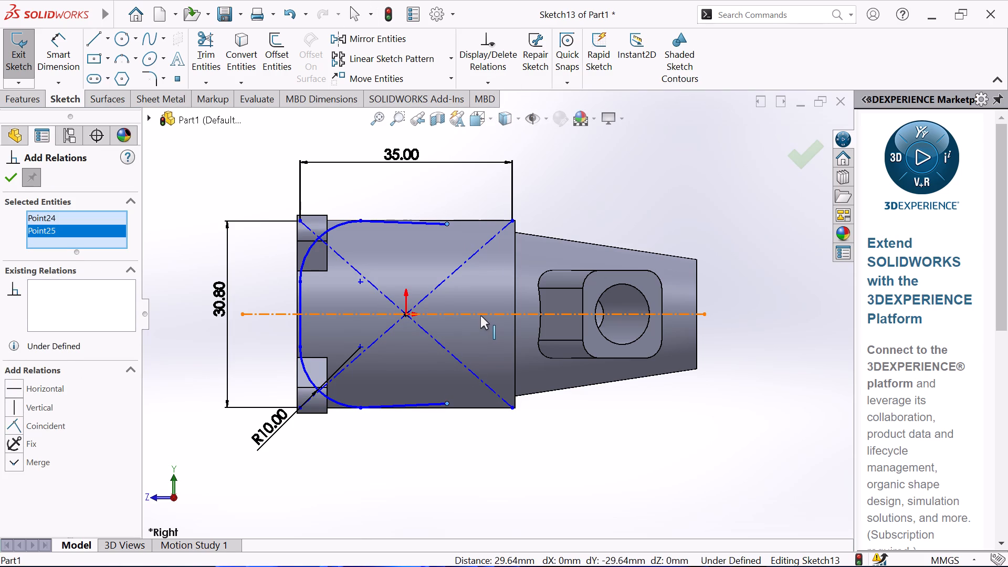
left_click(479, 315)
left_click(18, 400)
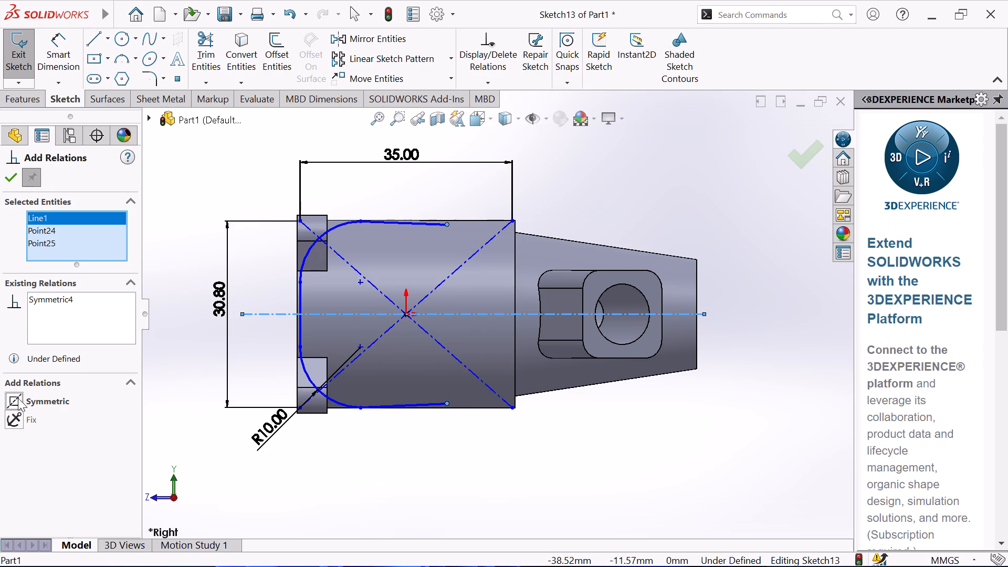
left_click(10, 180)
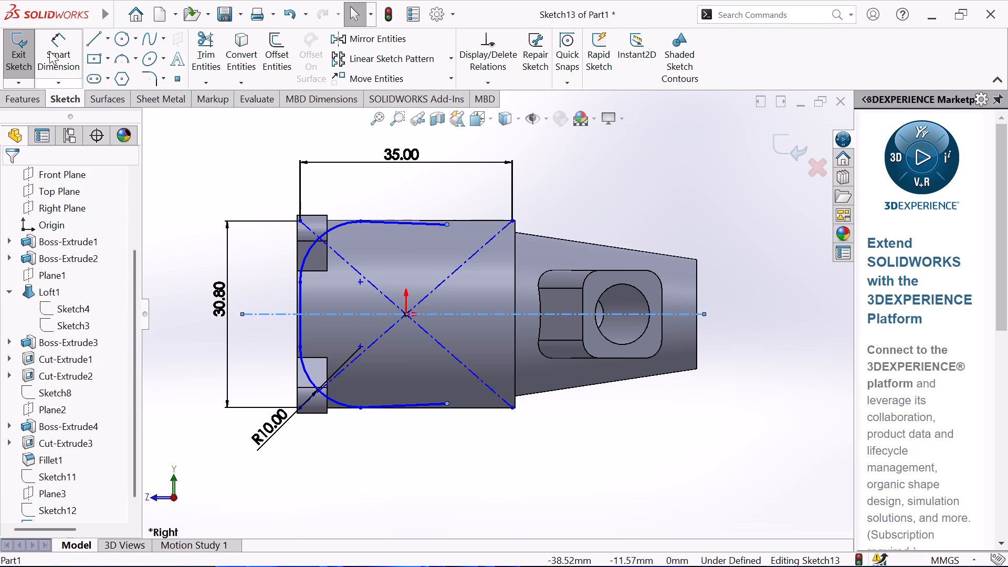
Dimension the distance between the two lines' free endpoints to 29.3 mm and finish dimensioning.
left_click(49, 51)
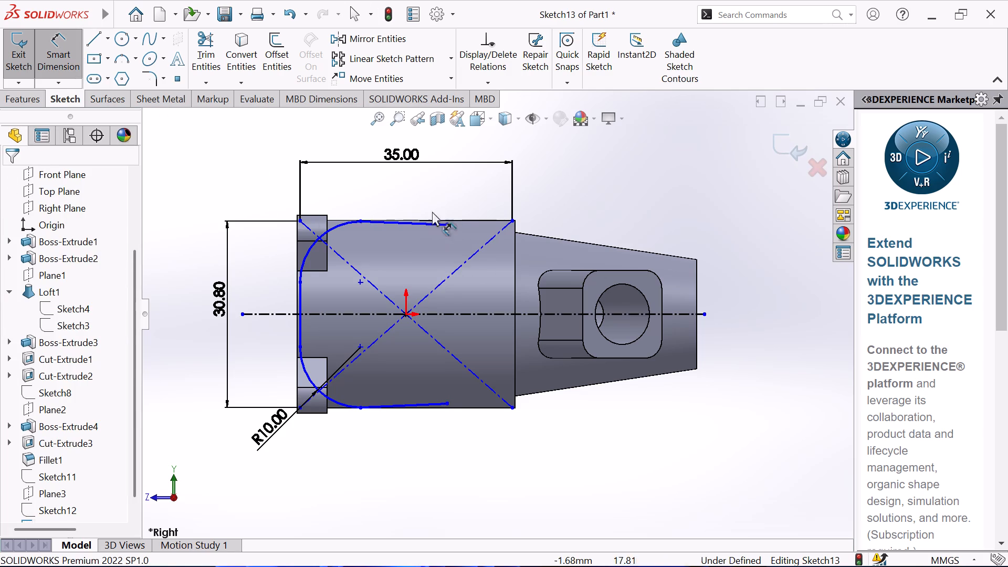
left_click(446, 225)
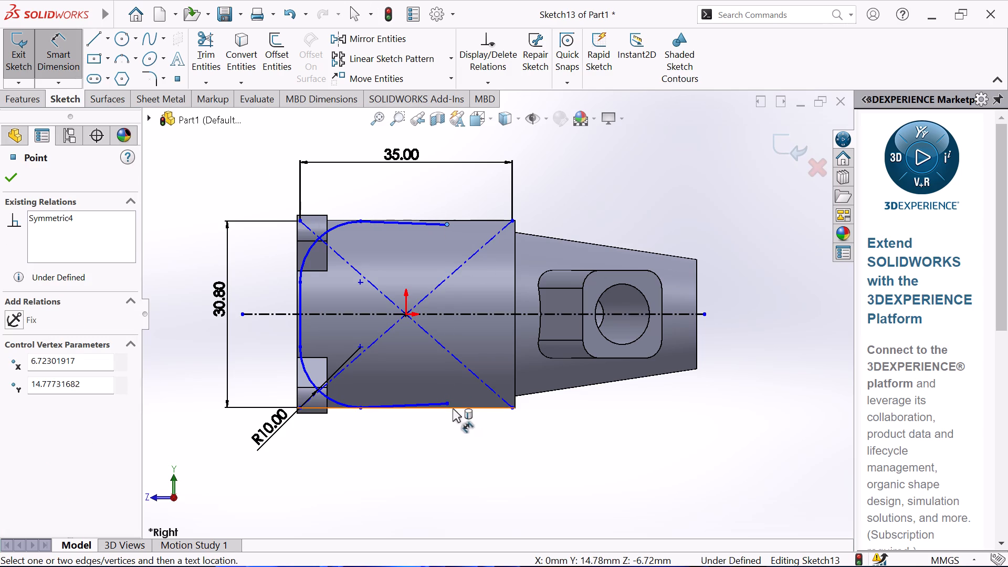
left_click(448, 405)
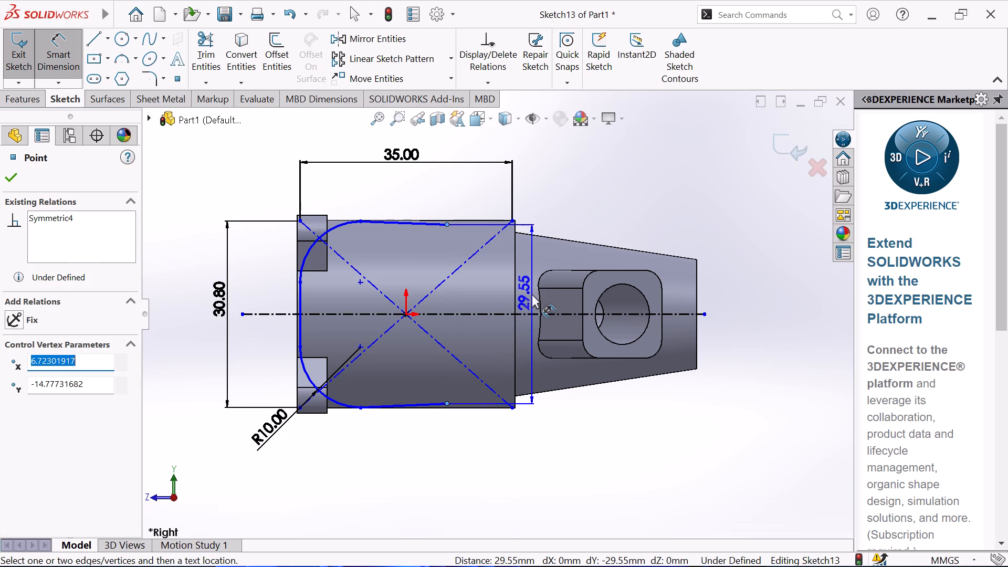
left_click(532, 294)
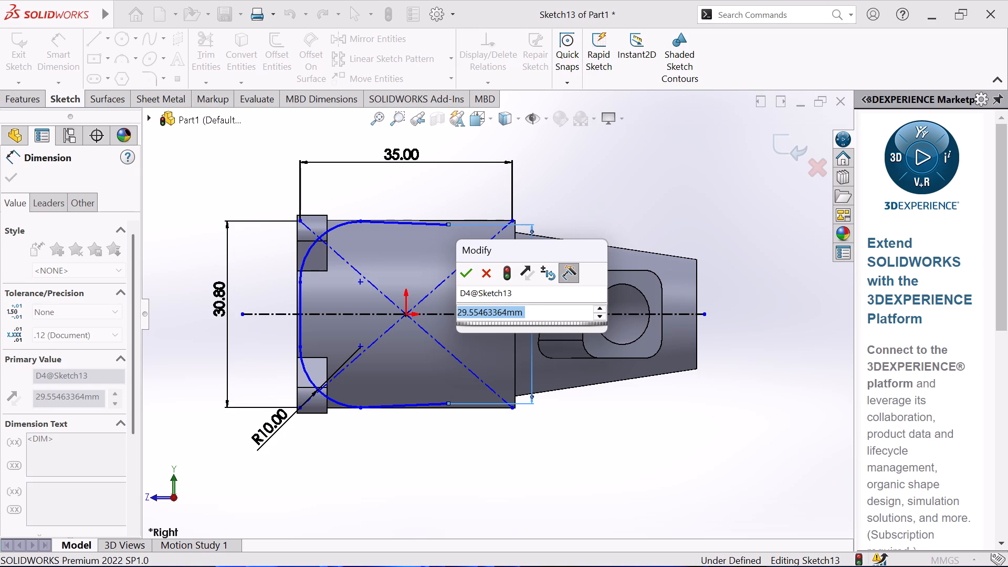
key("2")
type("9.3")
key("Return")
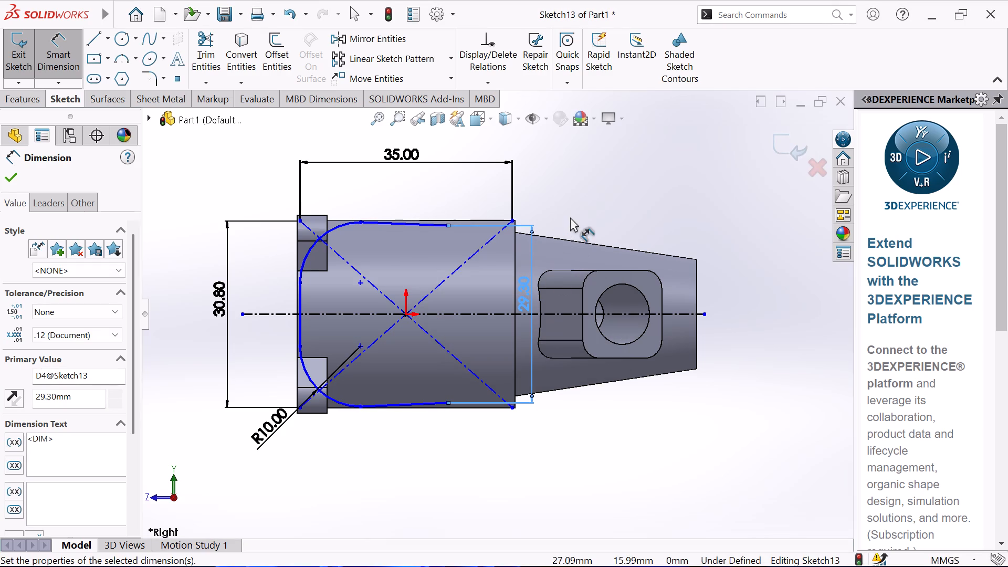
right_click(589, 203)
left_click(655, 249)
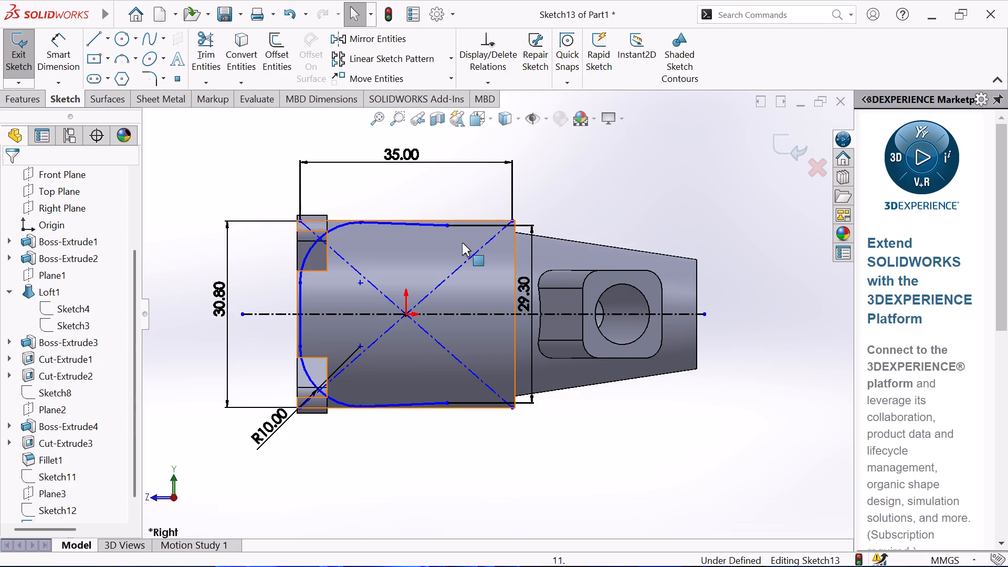
Stretch the converging lines towards the loft, placing the upper endpoint on the construction diagonal about 16.9 mm along the axis from the origin.
left_click_drag(445, 226, 451, 227)
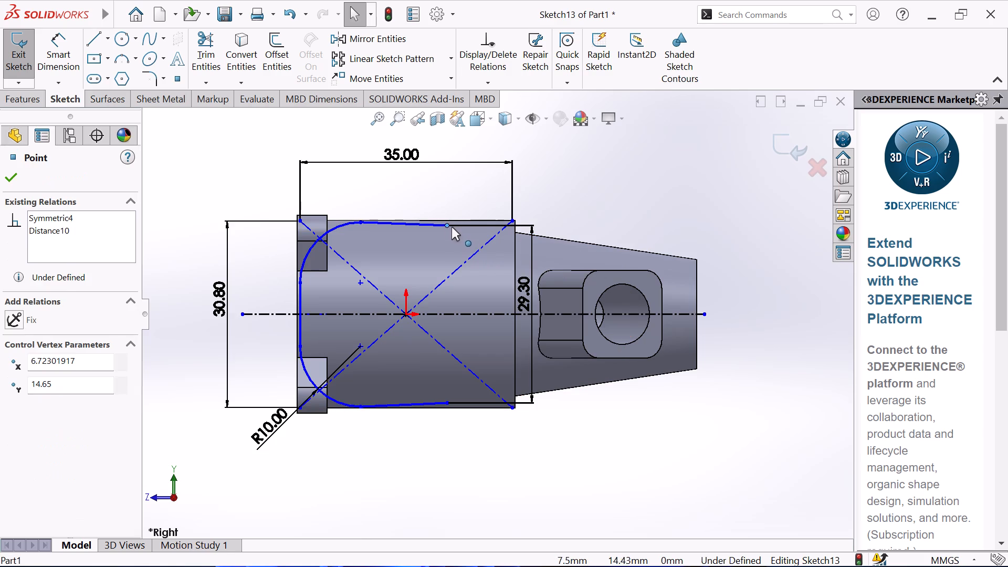
left_click_drag(451, 227, 518, 229)
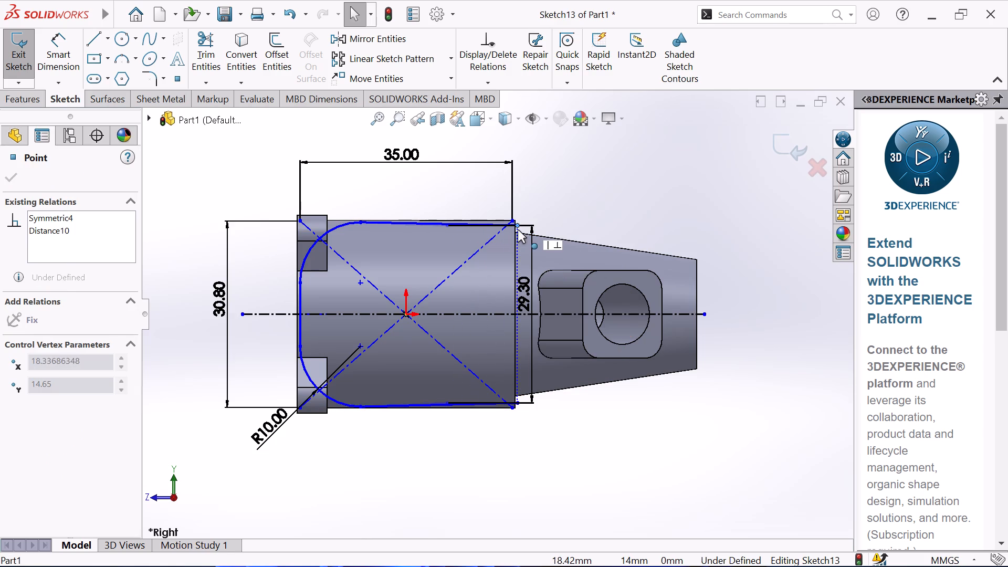
left_click_drag(518, 229, 510, 229)
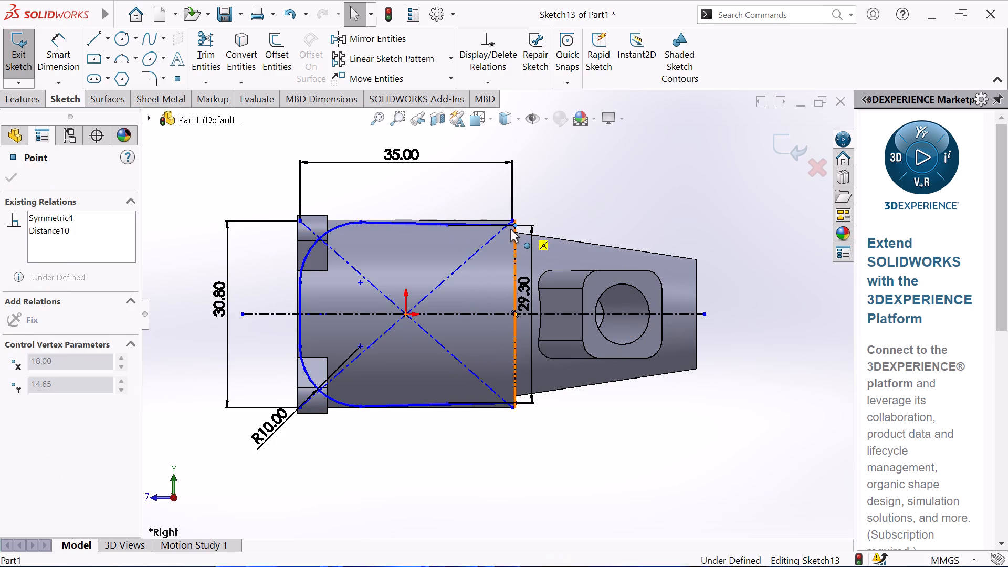
left_click_drag(510, 229, 510, 228)
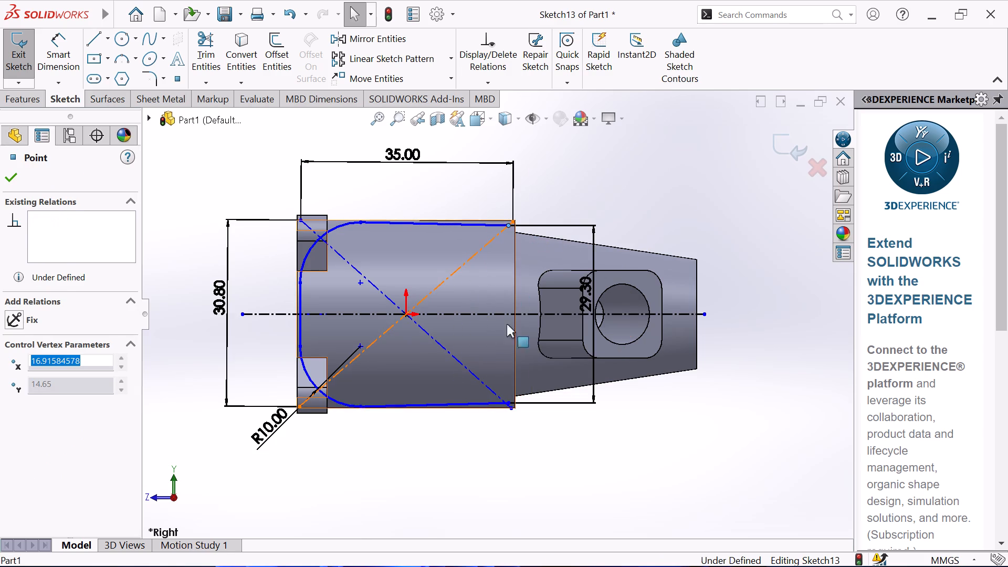
Replace the rectangle's 35 mm length dimension with a 35 mm dimension from the lugged-end edge to the upper converging line's free endpoint.
left_click(397, 152)
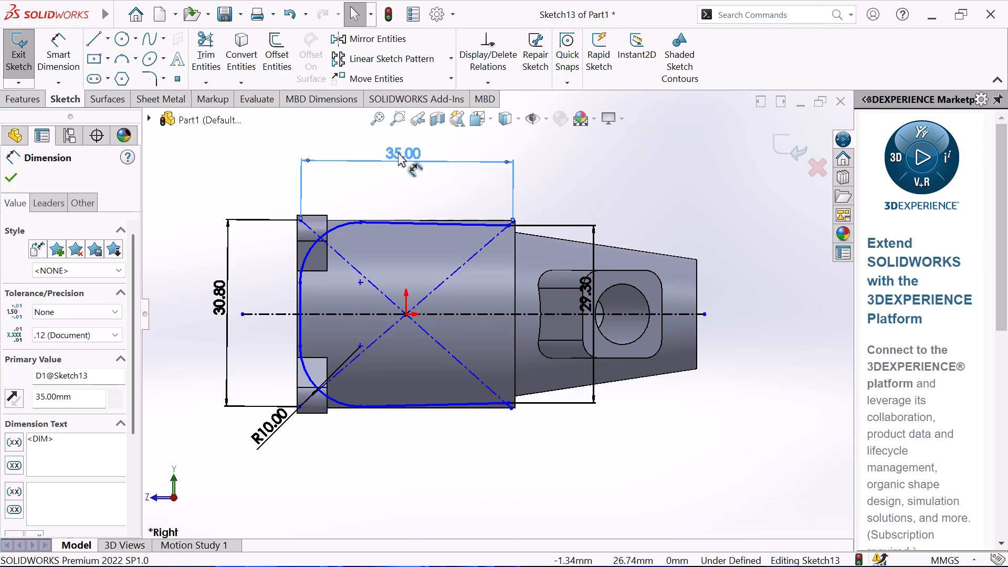
key("Delete")
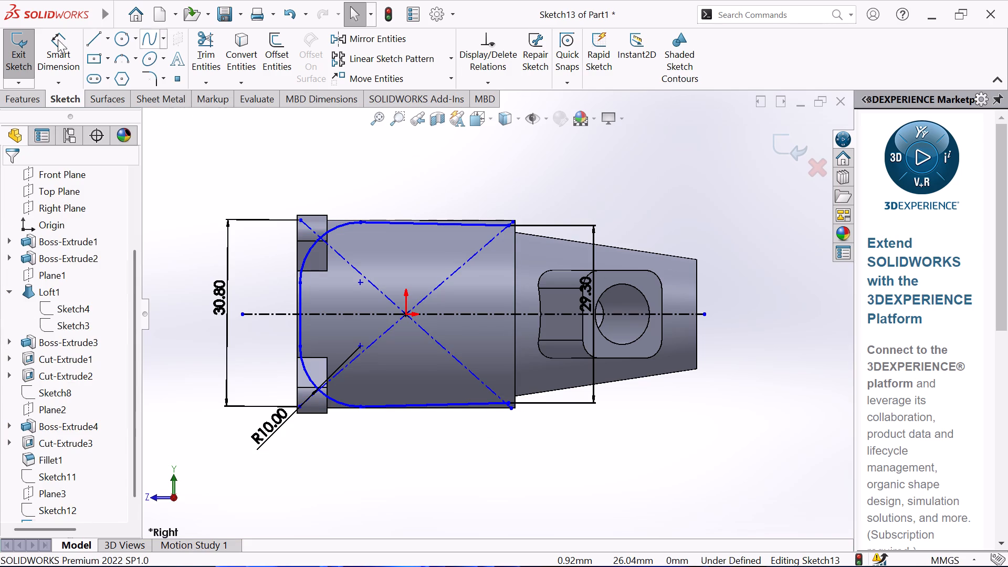
left_click(55, 45)
left_click(299, 299)
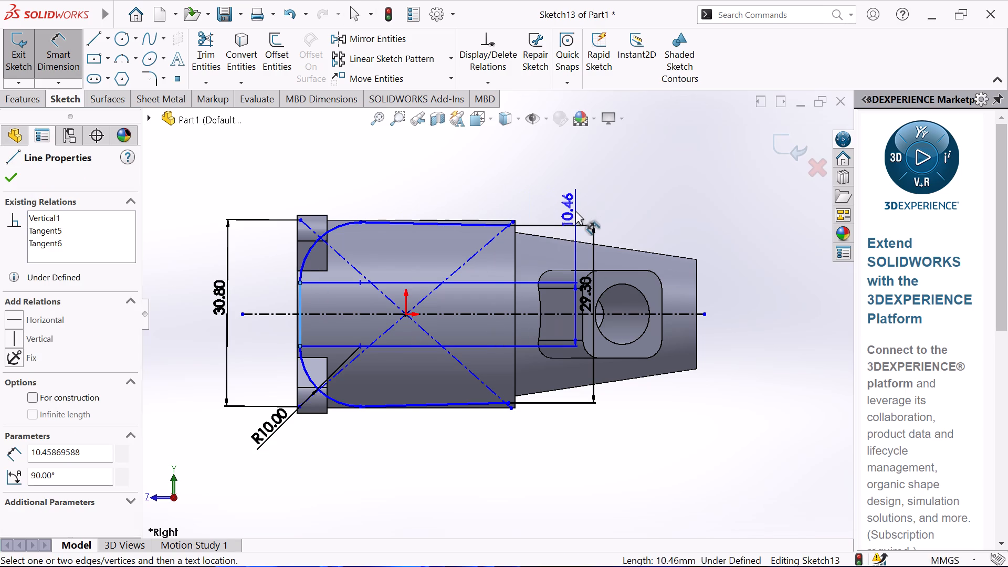
left_click(509, 224)
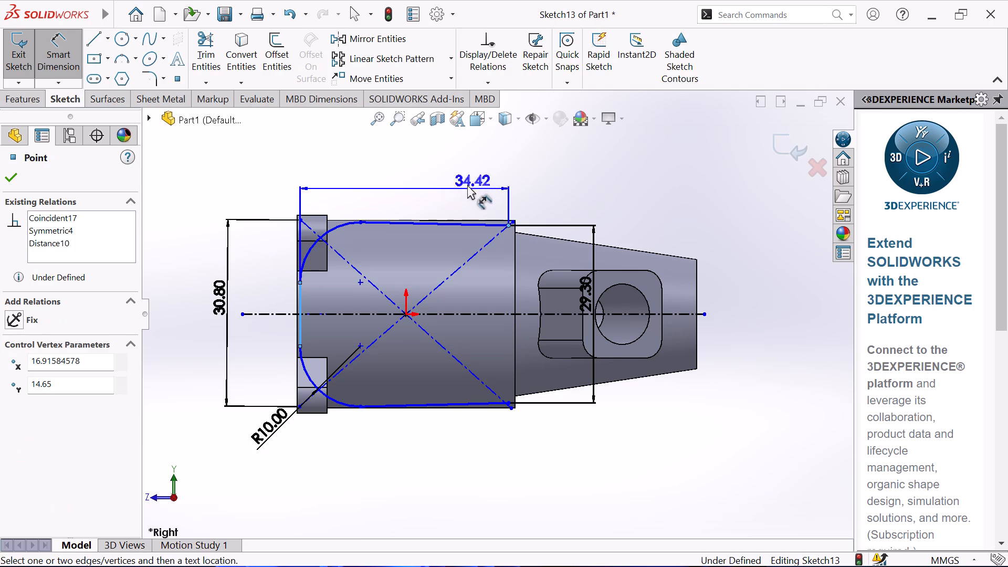
left_click(418, 179)
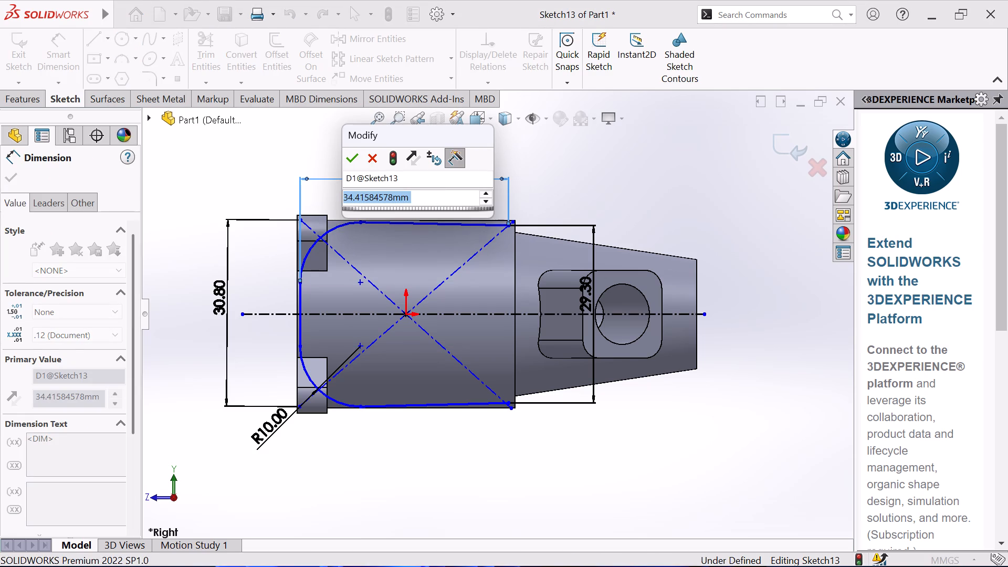
key("3")
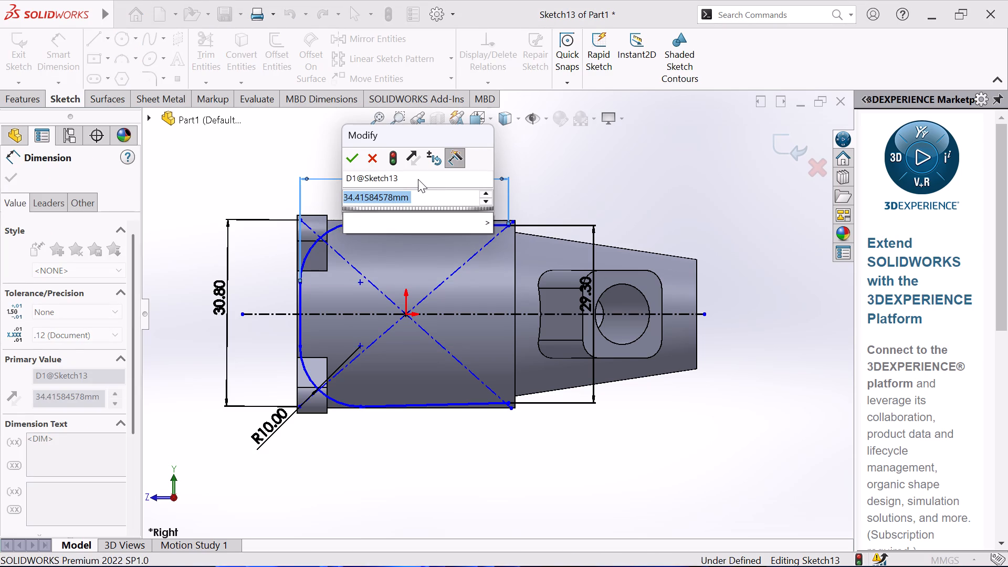
key("5")
key("Return")
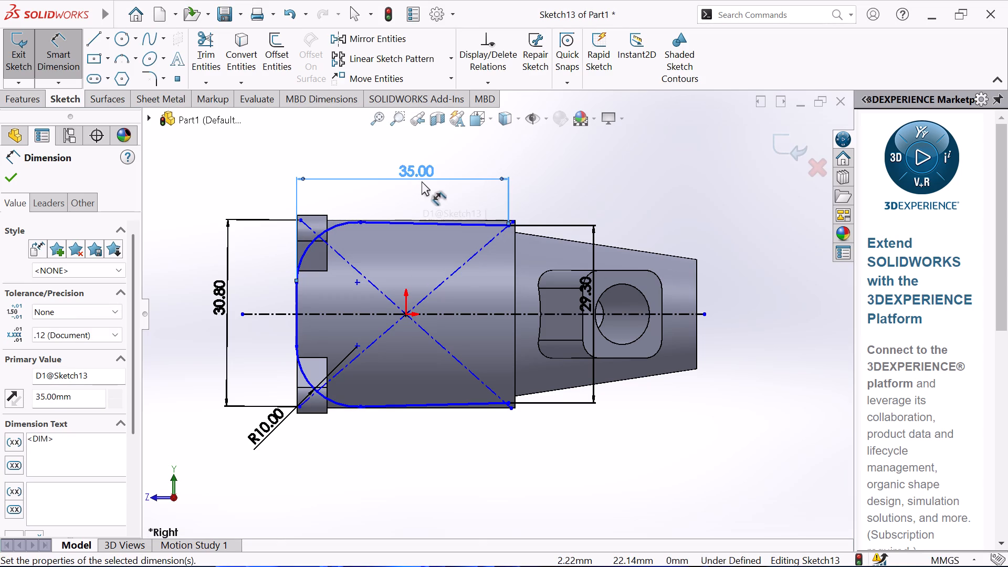
Close the profile with a vertical line joining the free endpoints of the two converging lines.
right_click(581, 187)
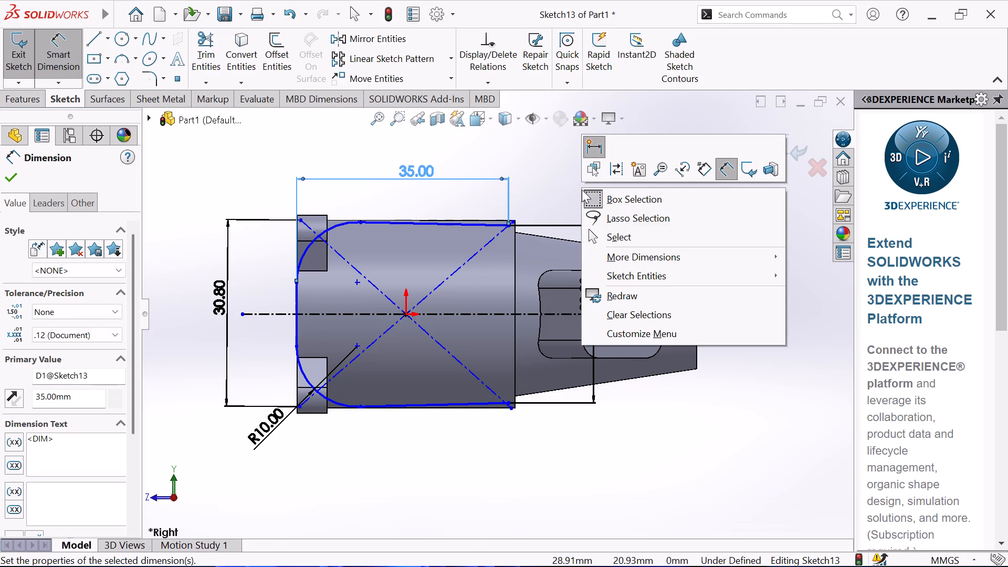
left_click(629, 241)
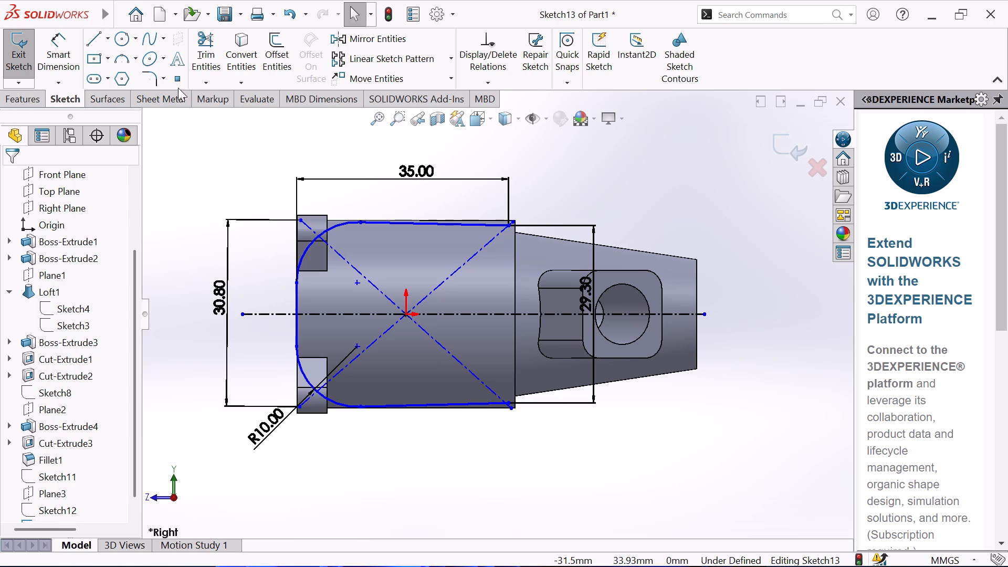
left_click(94, 42)
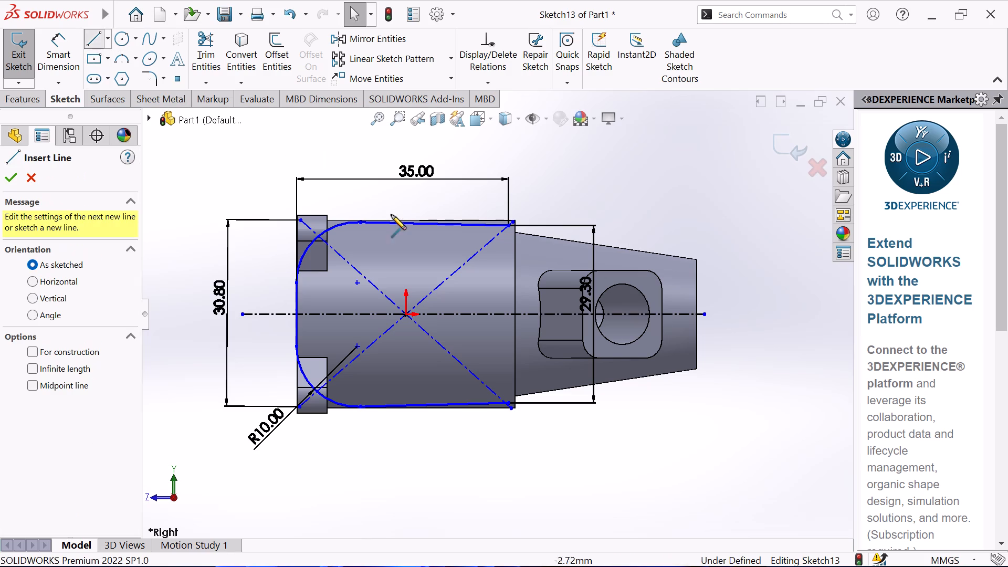
left_click(509, 227)
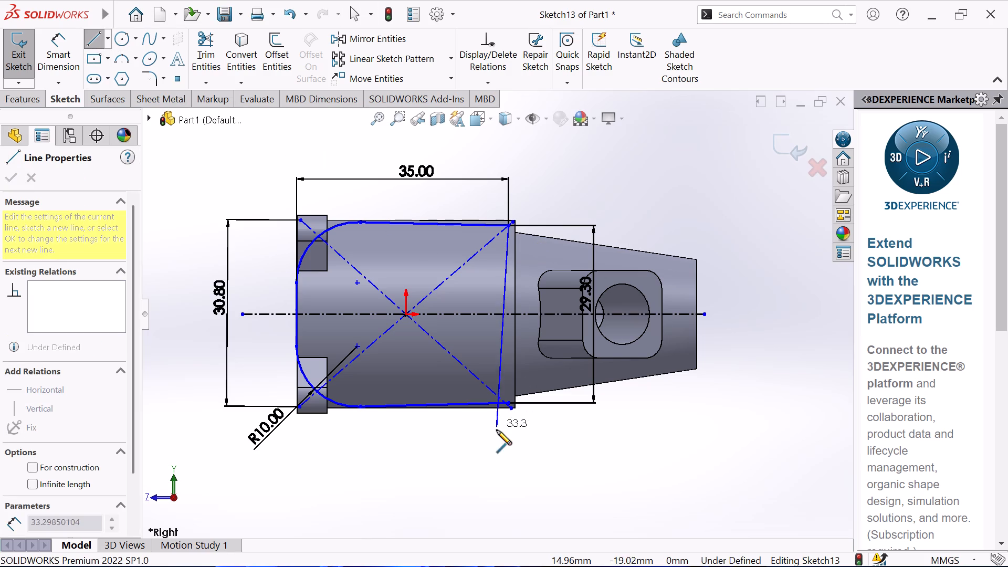
left_click(511, 404)
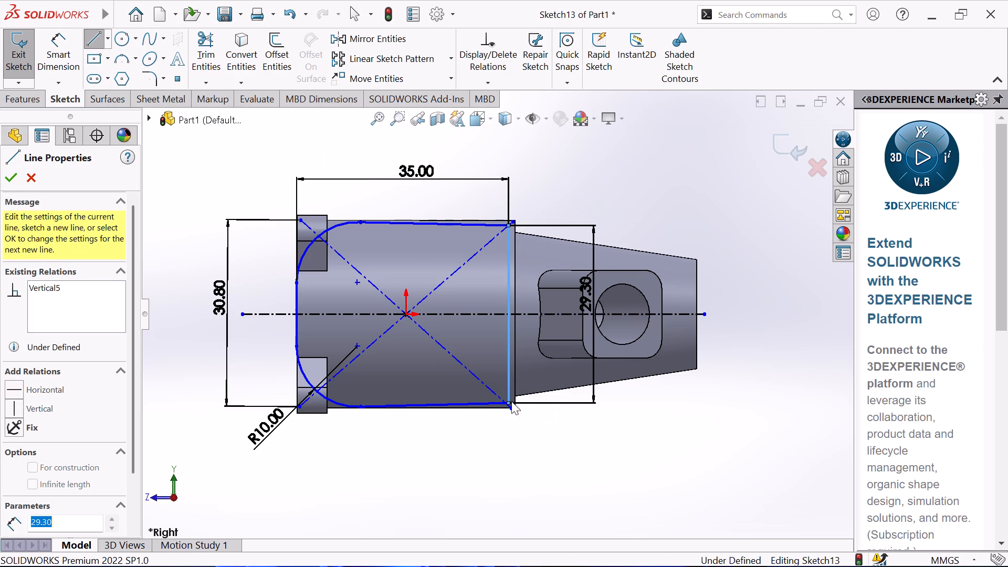
right_click(602, 181)
left_click(658, 197)
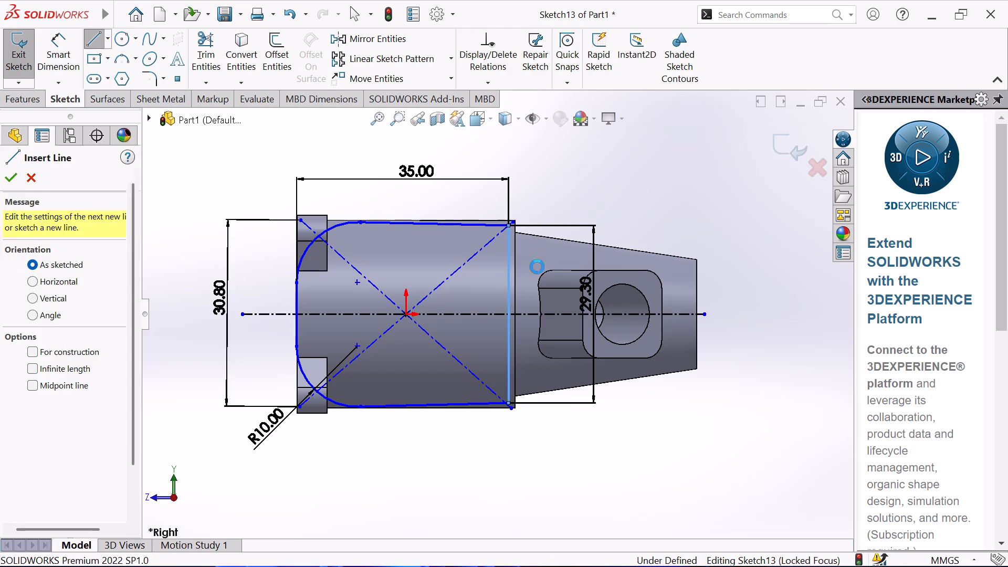
Round both profile corners at the loft end with 10 mm sketch fillets.
scroll(420, 302, "down", 2)
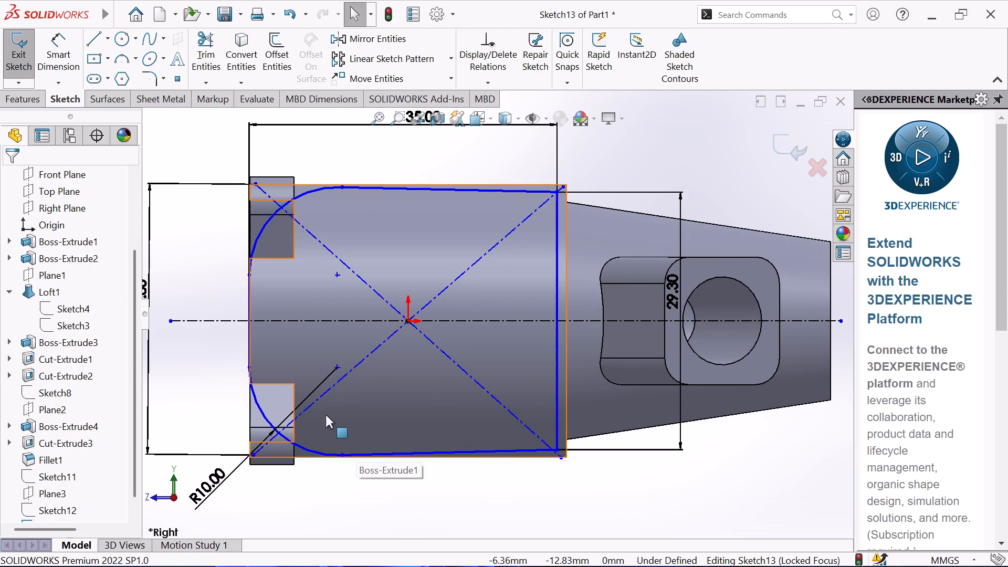
left_click(150, 75)
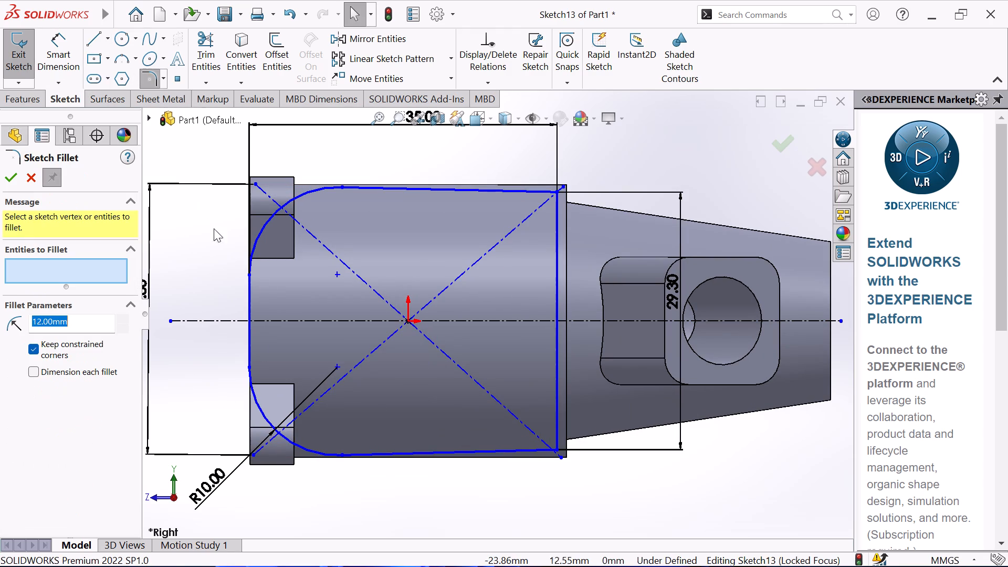
key("1")
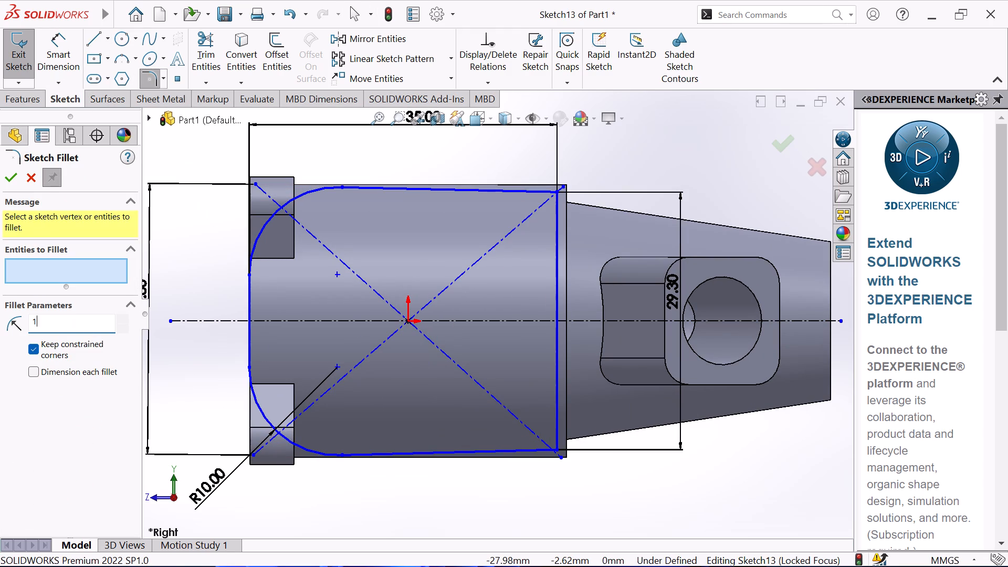
key("0")
key("Return")
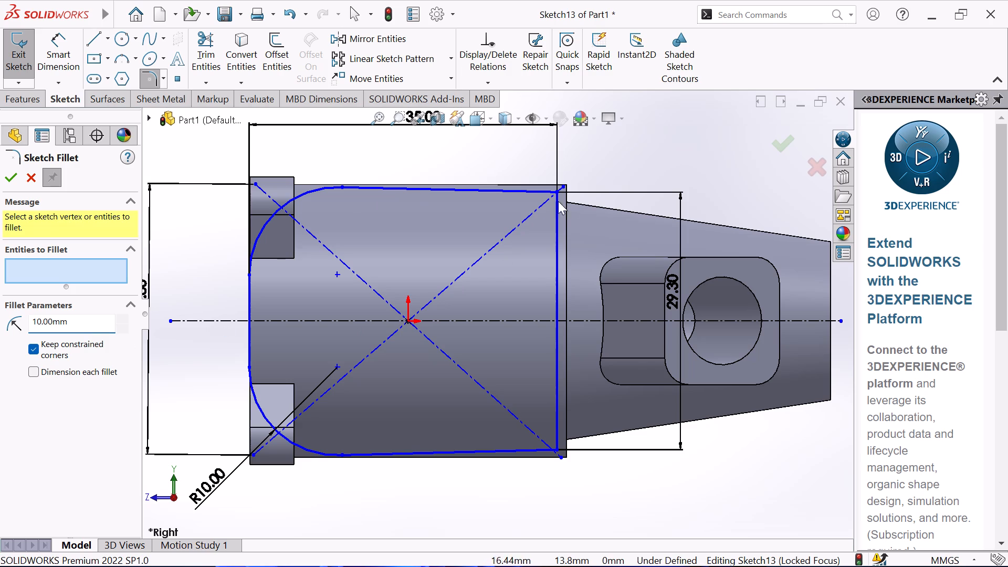
left_click(559, 194)
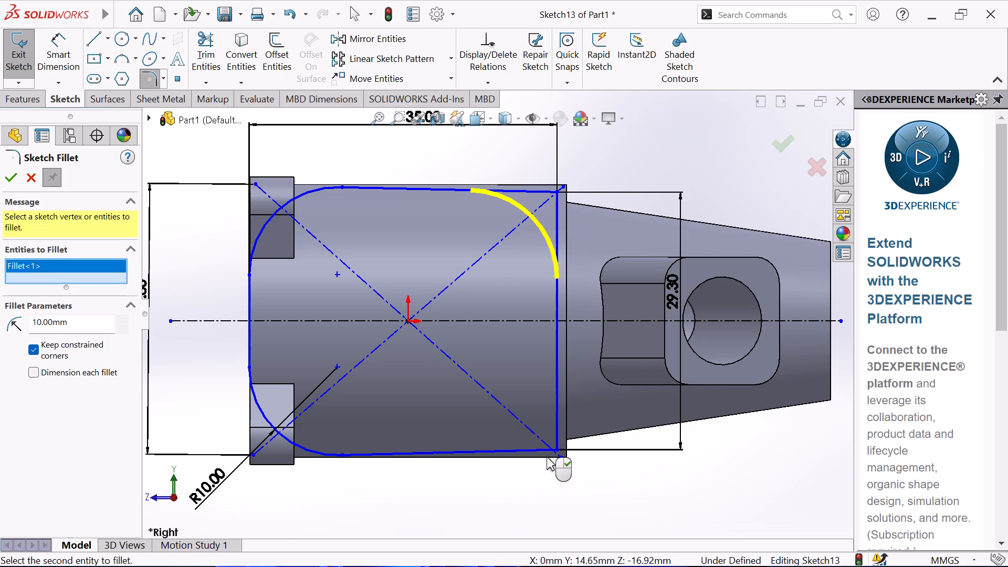
left_click(556, 450)
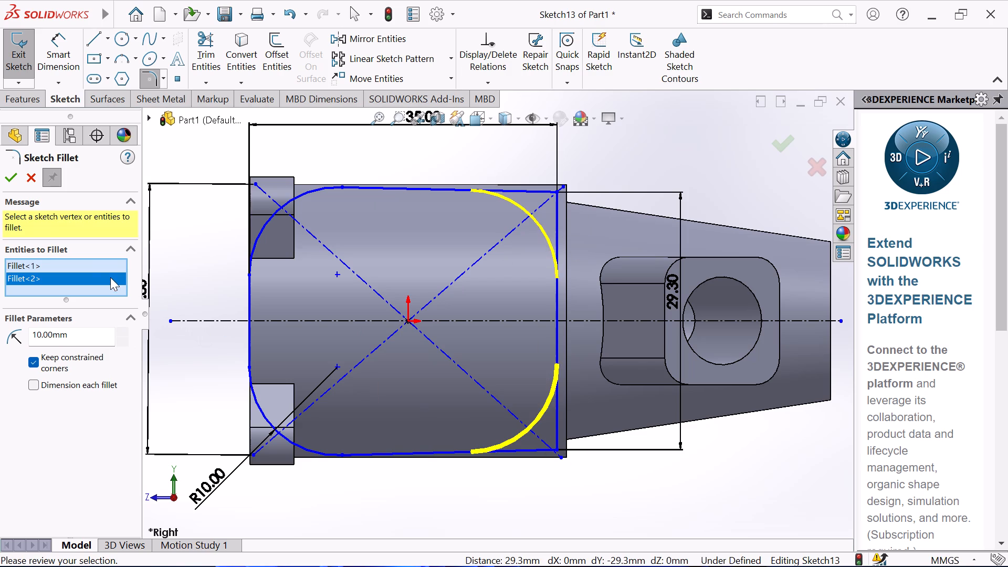
left_click(6, 181)
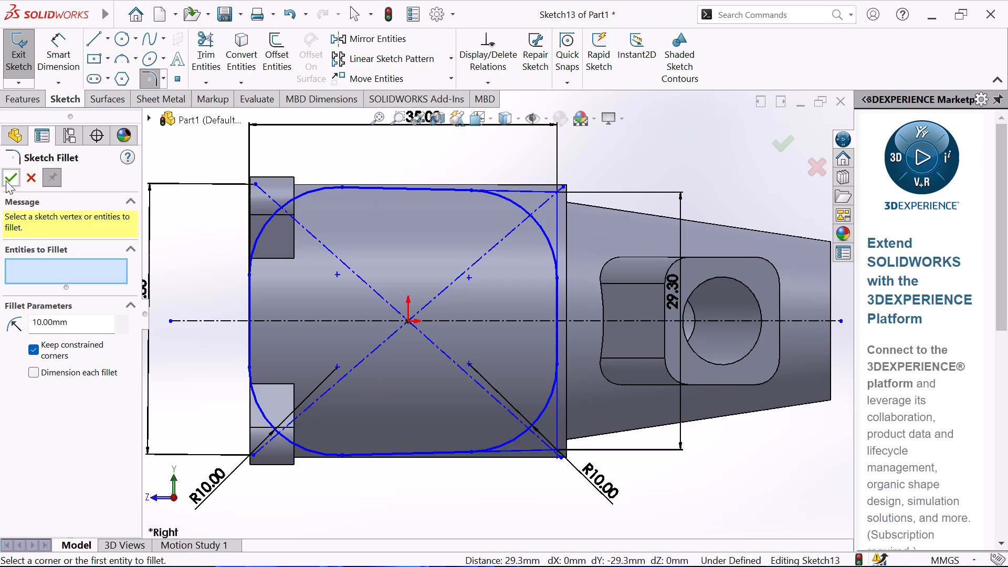
scroll(399, 352, "up", 1)
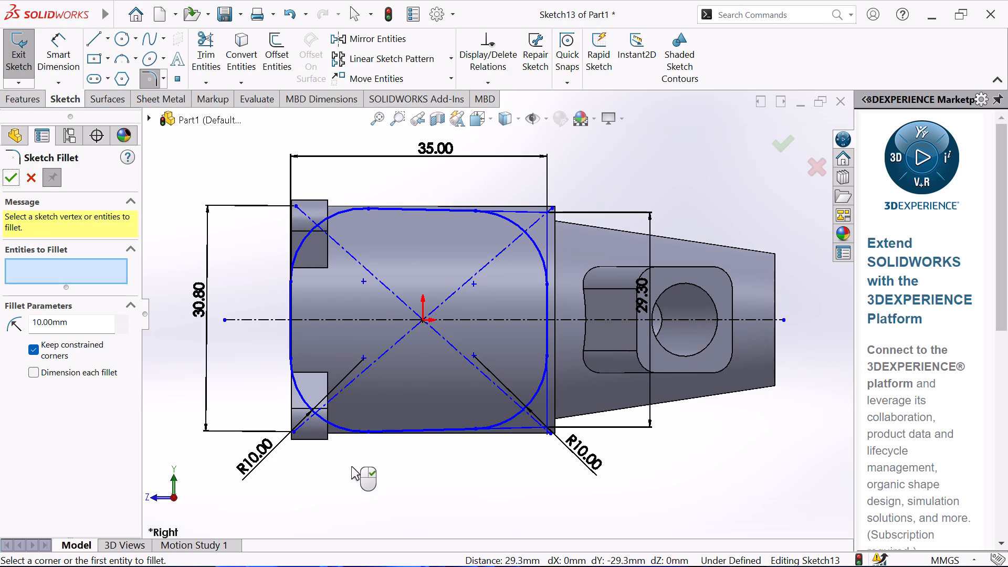
left_click(6, 182)
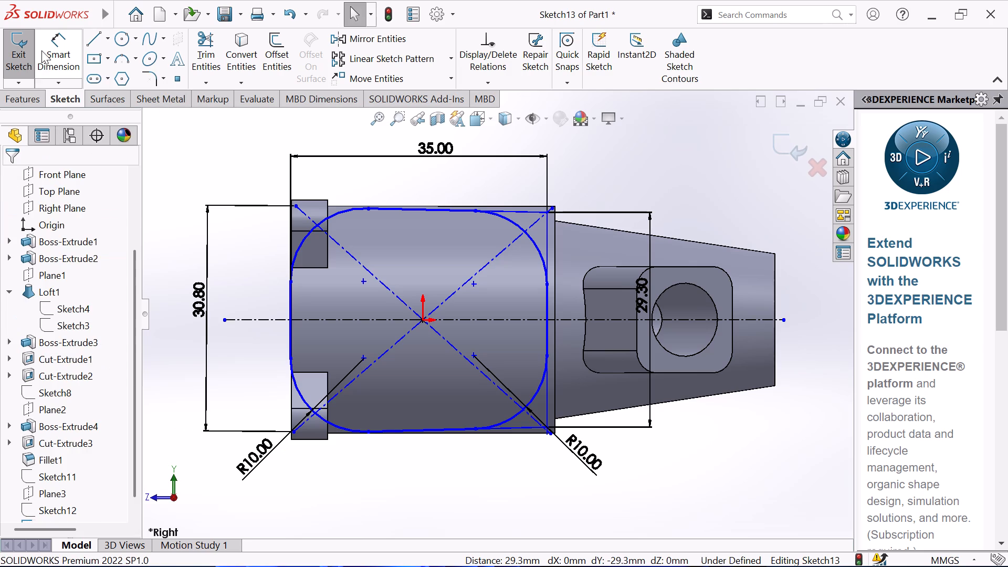
Dimension the distances from the origin to the profile's vertical line at the loft end and to the upper converging line.
left_click(48, 33)
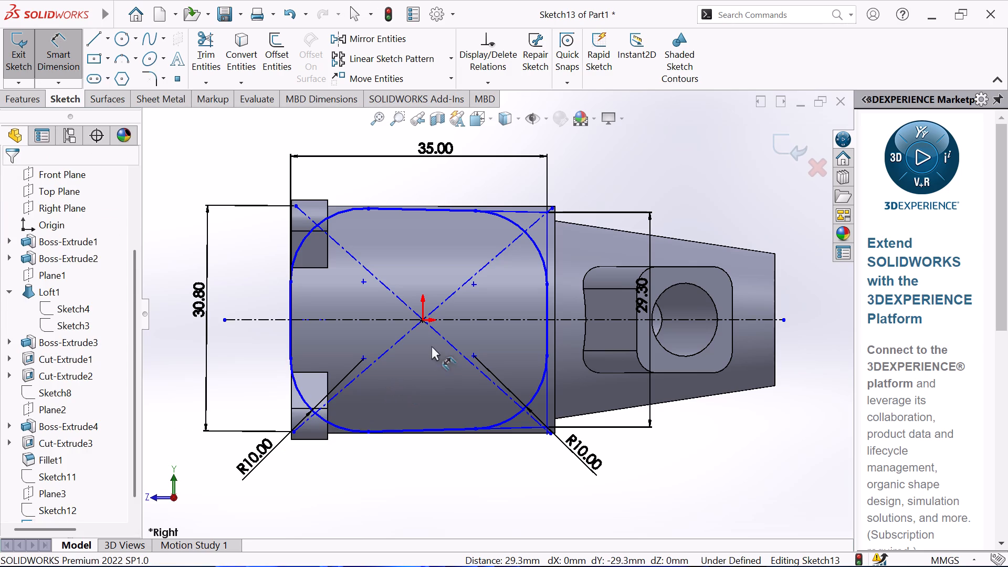
left_click(425, 318)
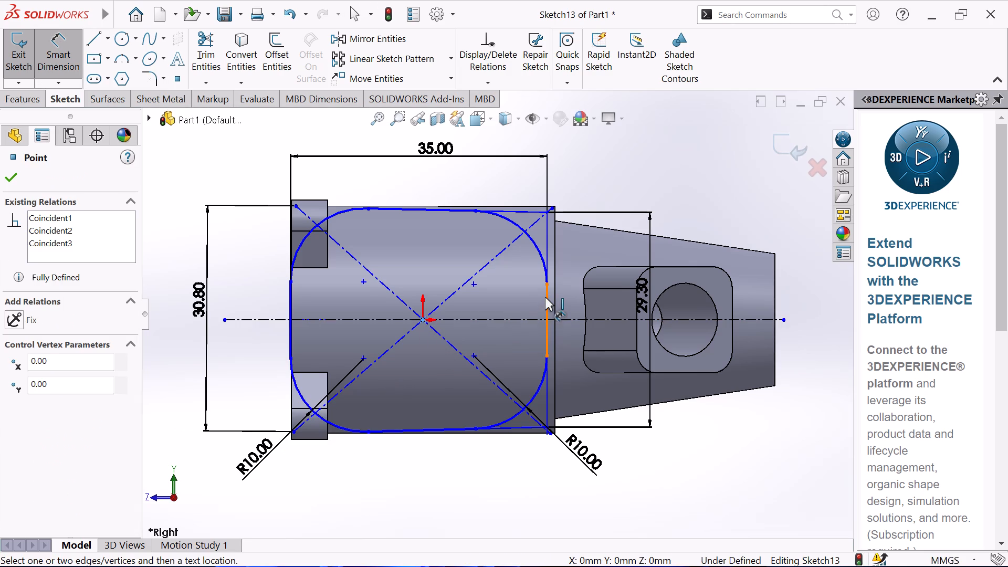
left_click(545, 297)
left_click(486, 337)
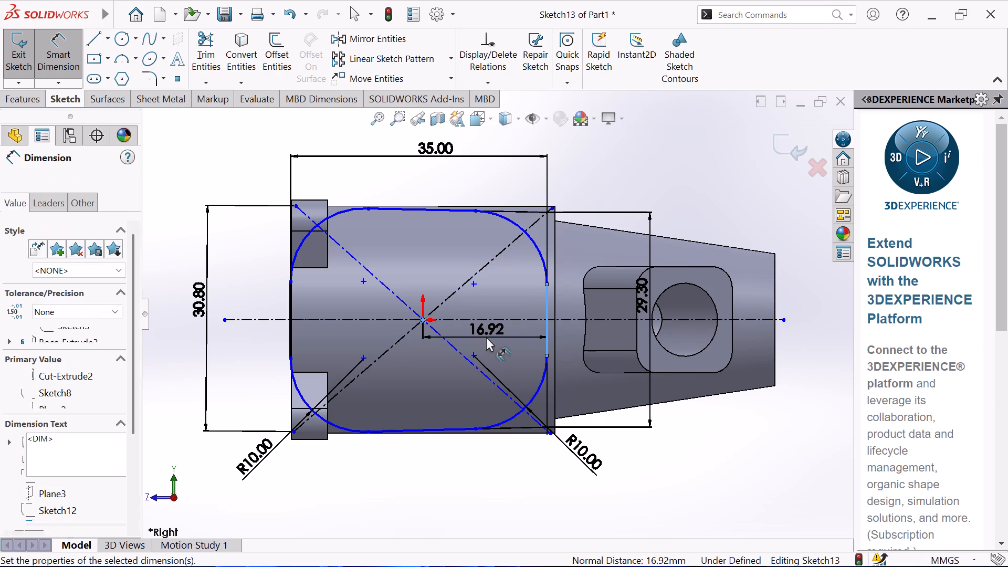
left_click(424, 324)
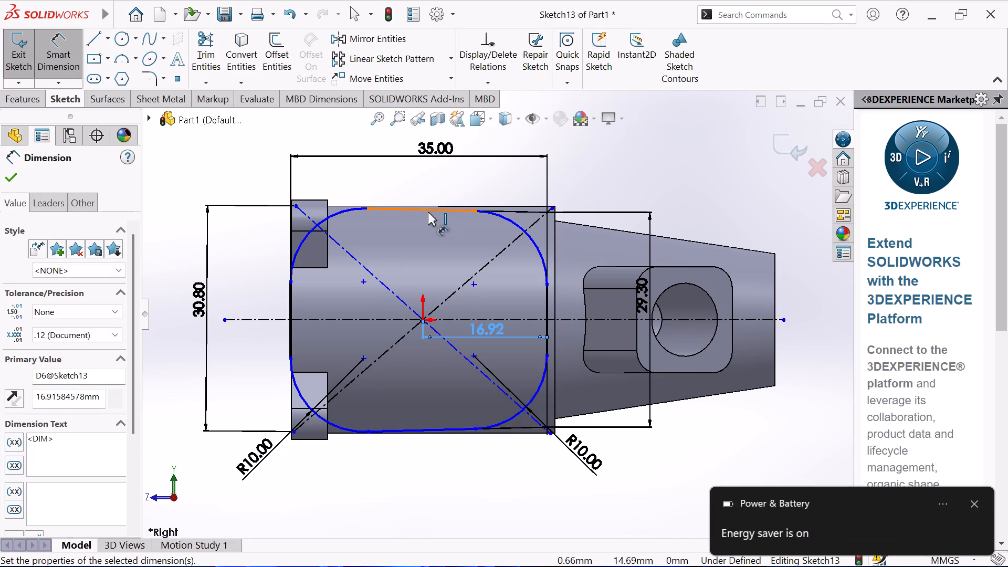
left_click(428, 212)
left_click(422, 322)
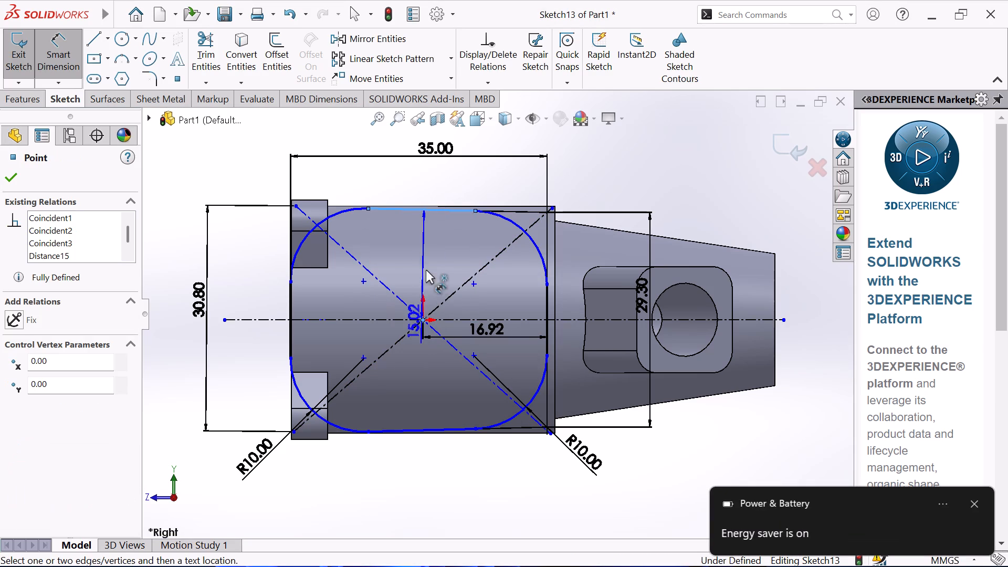
left_click(425, 265)
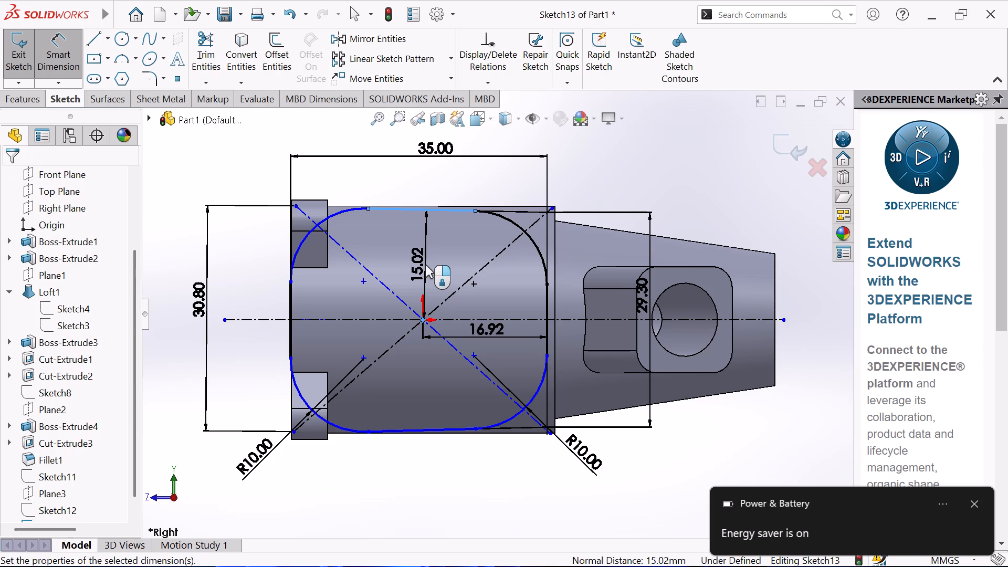
left_click(356, 244)
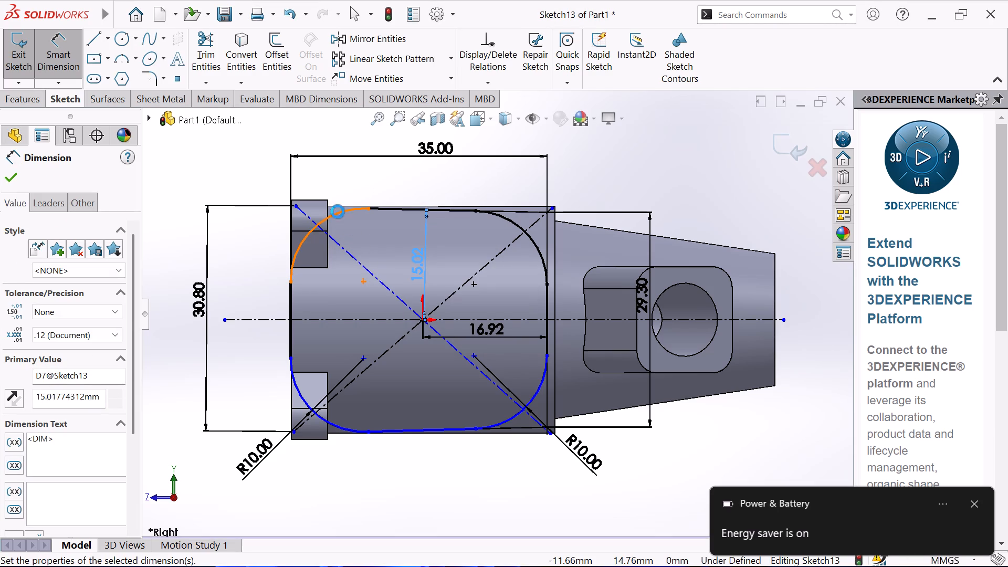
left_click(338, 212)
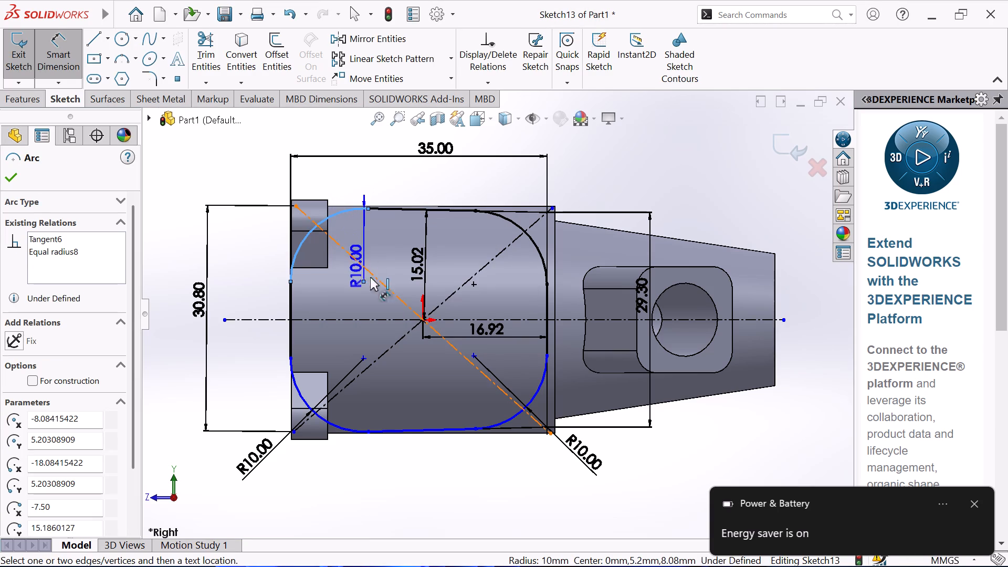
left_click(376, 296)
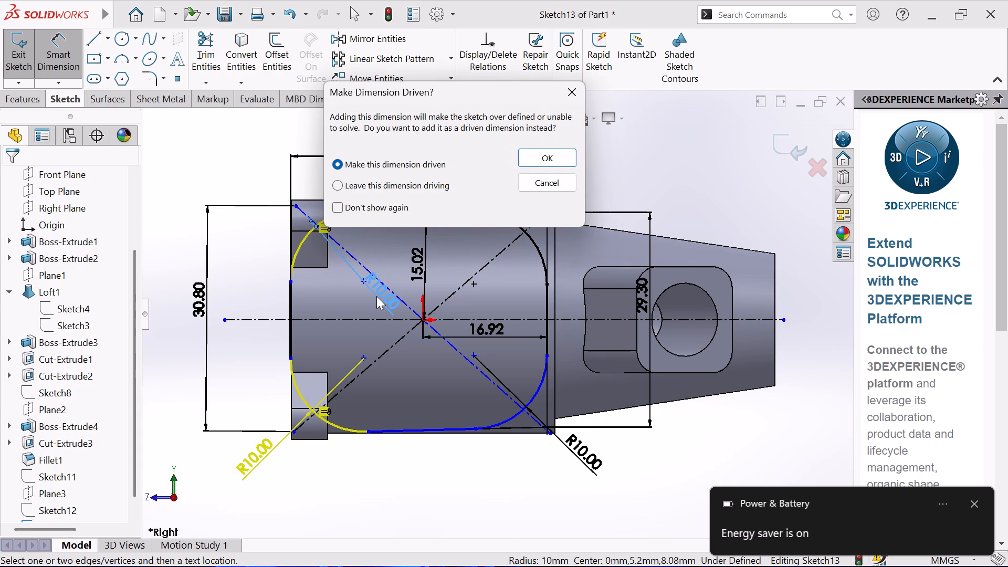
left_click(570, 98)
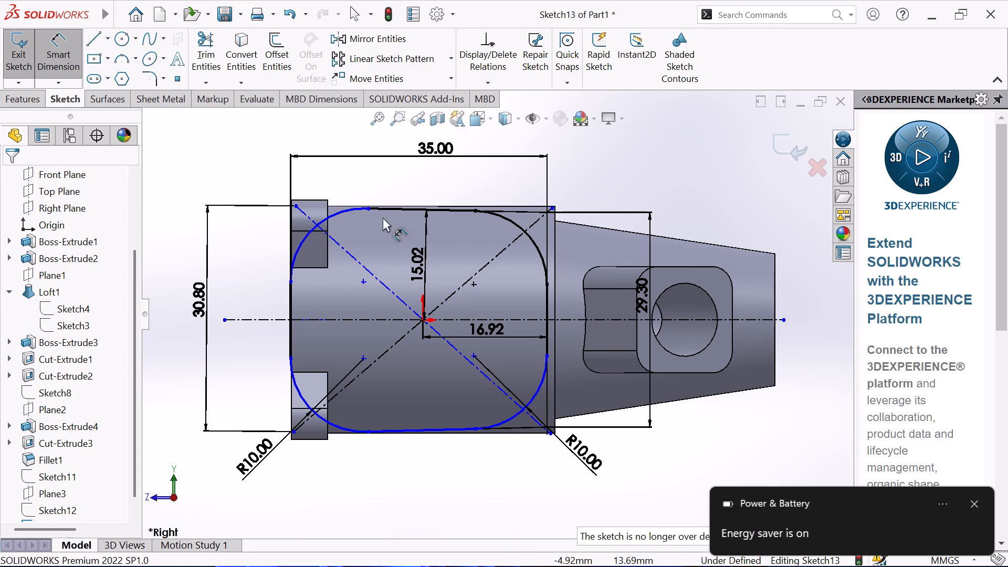
Dimension the horizontal distances from the origin to the upper and lower junctions of the lugged-end corner arcs with the converging lines.
left_click(367, 208)
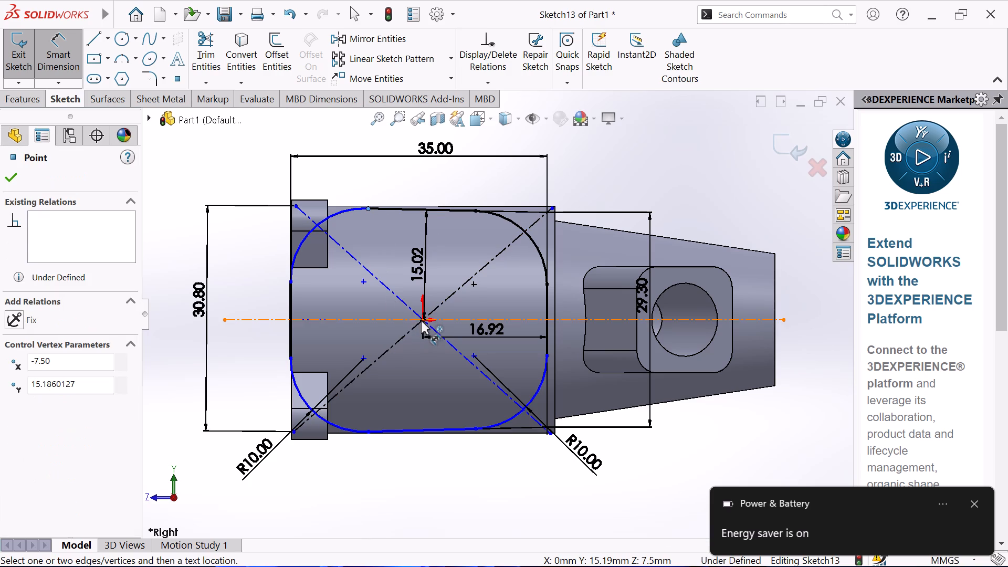
left_click(422, 320)
left_click(383, 360)
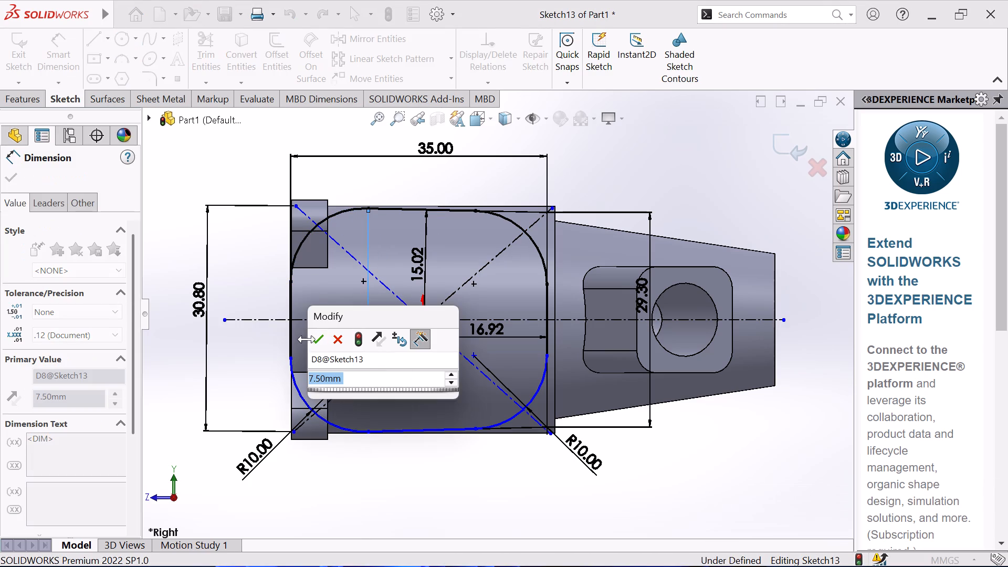
left_click(316, 338)
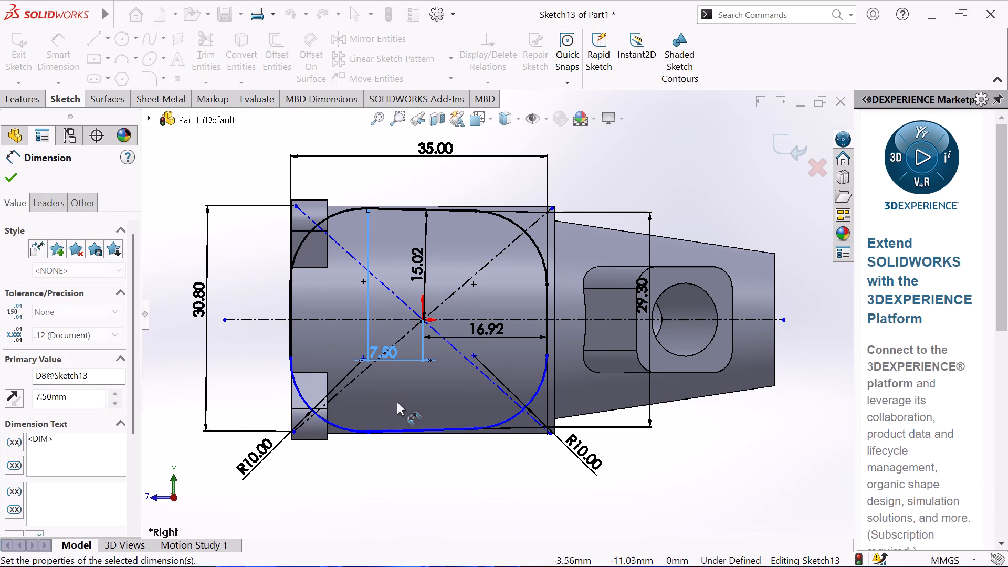
left_click(367, 432)
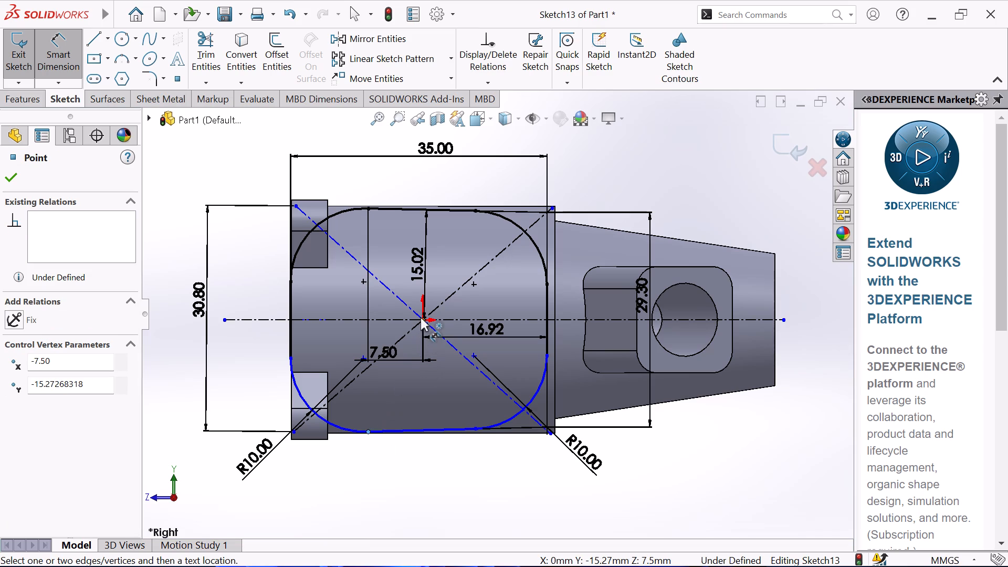
left_click(422, 318)
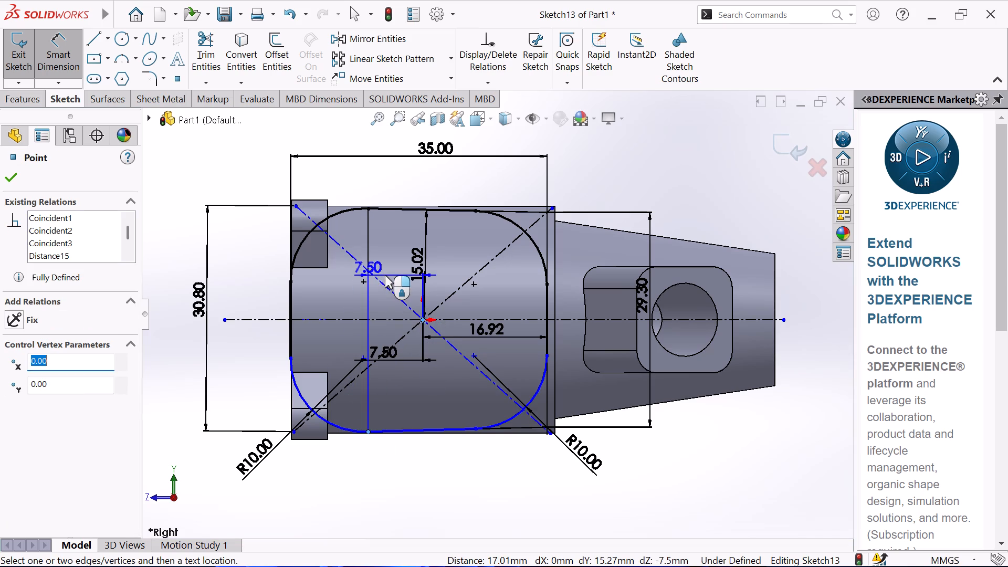
left_click(393, 259)
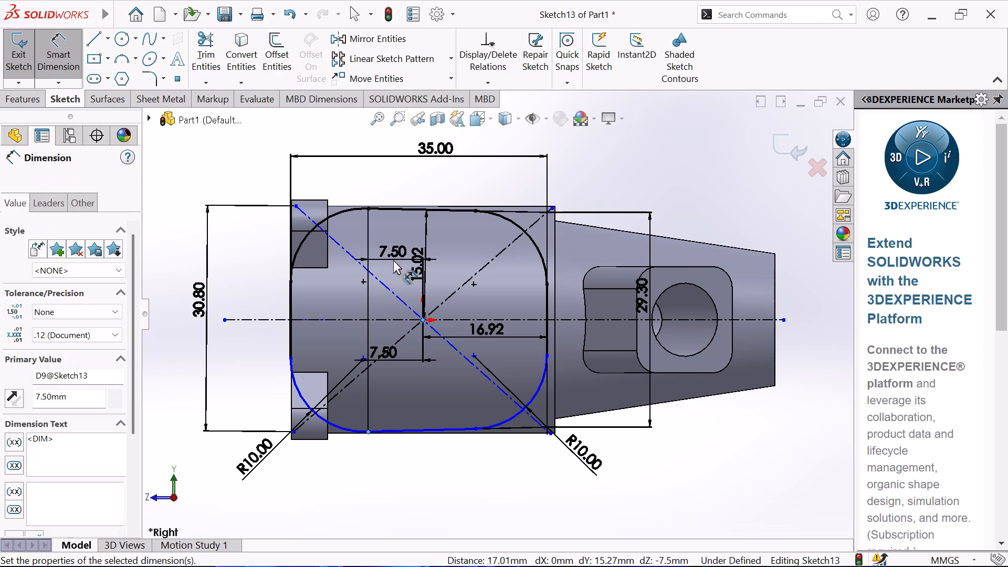
left_click(331, 237)
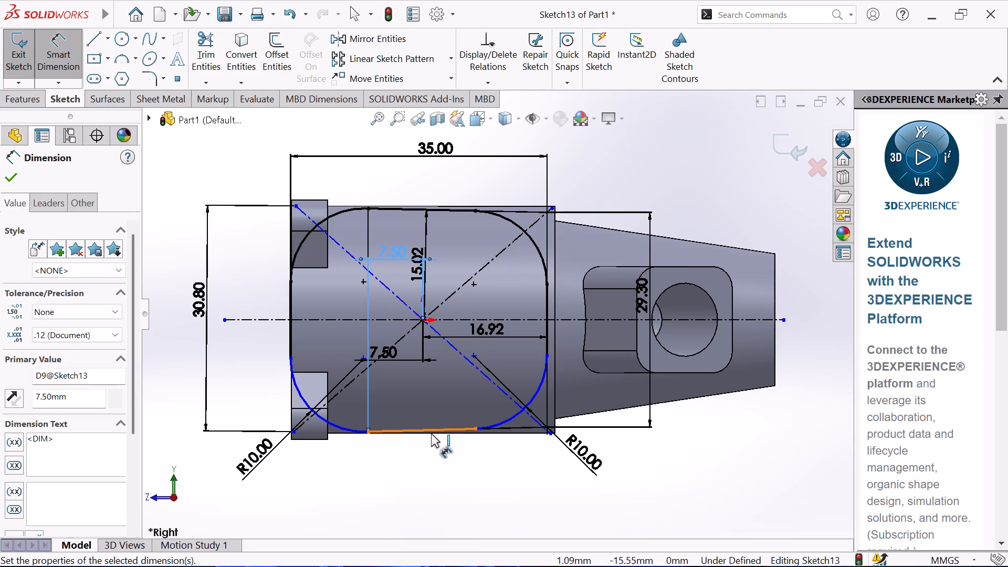
Dimension the distance from the origin to the lower converging line.
left_click(433, 431)
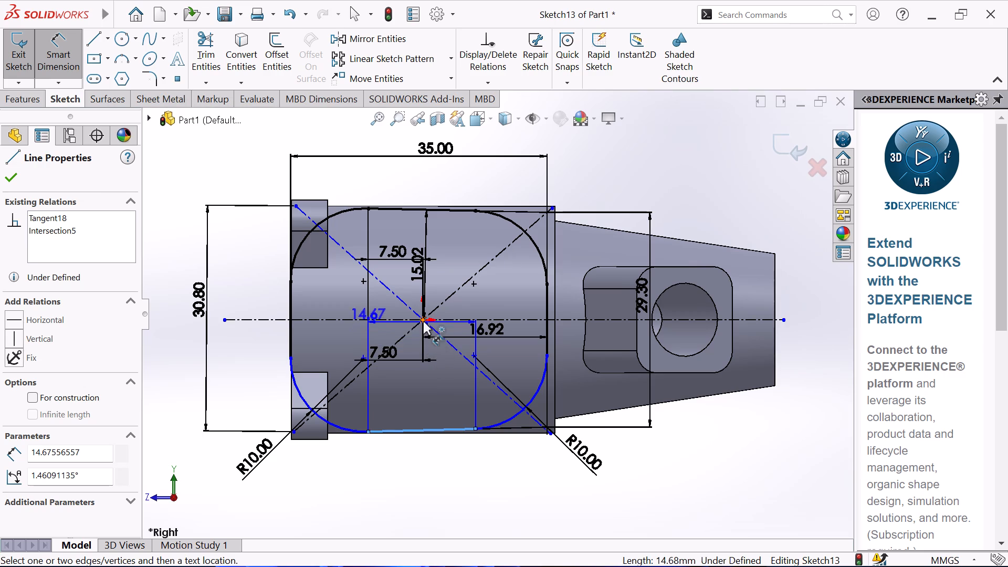
left_click(423, 320)
left_click(421, 372)
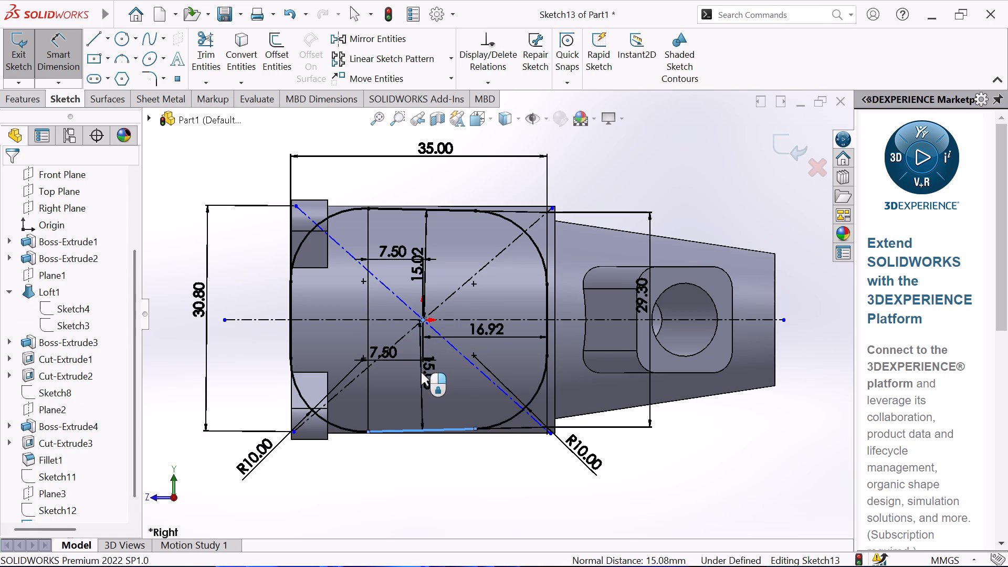
left_click(356, 352)
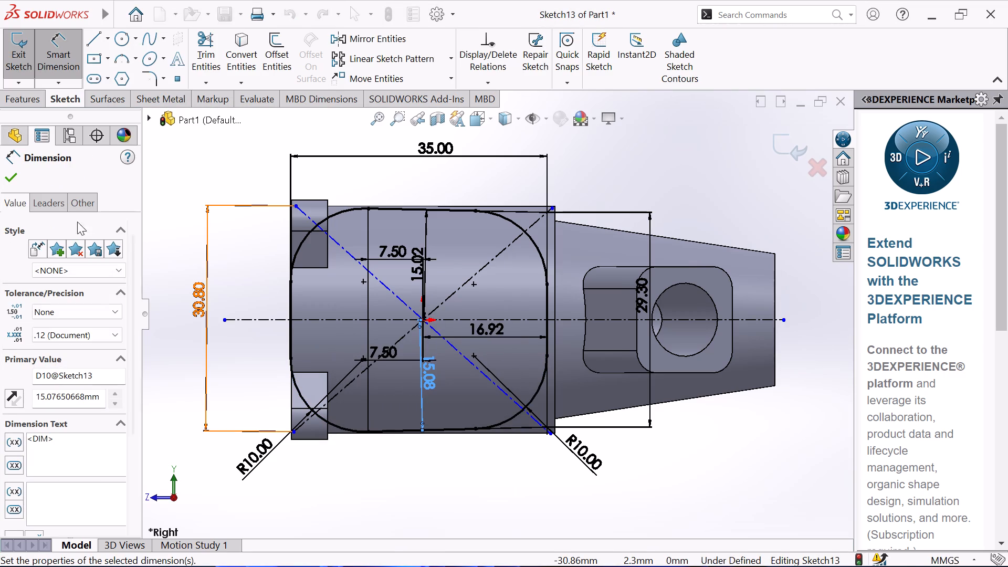
Finish dimensioning and examine the rounded profile sketch against the cylinder, lugs and branch from several angles.
left_click(2, 178)
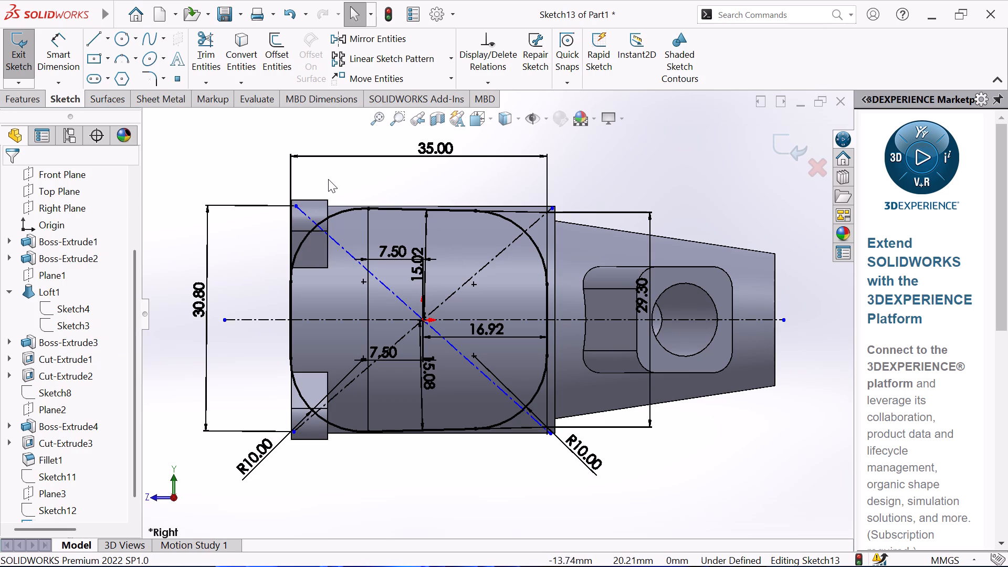
middle_click_drag(330, 181, 333, 0)
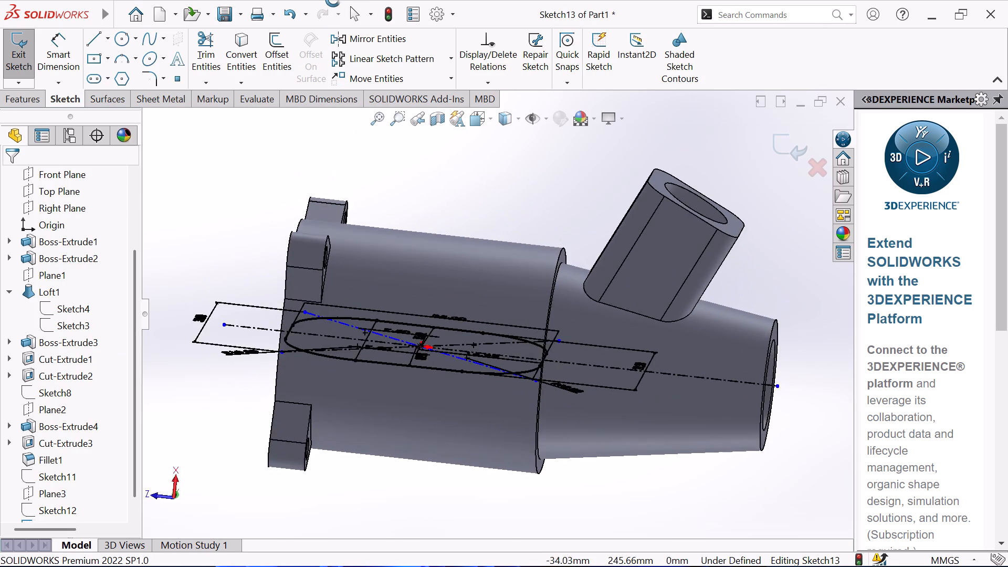
middle_click_drag(333, 0, 196, 310)
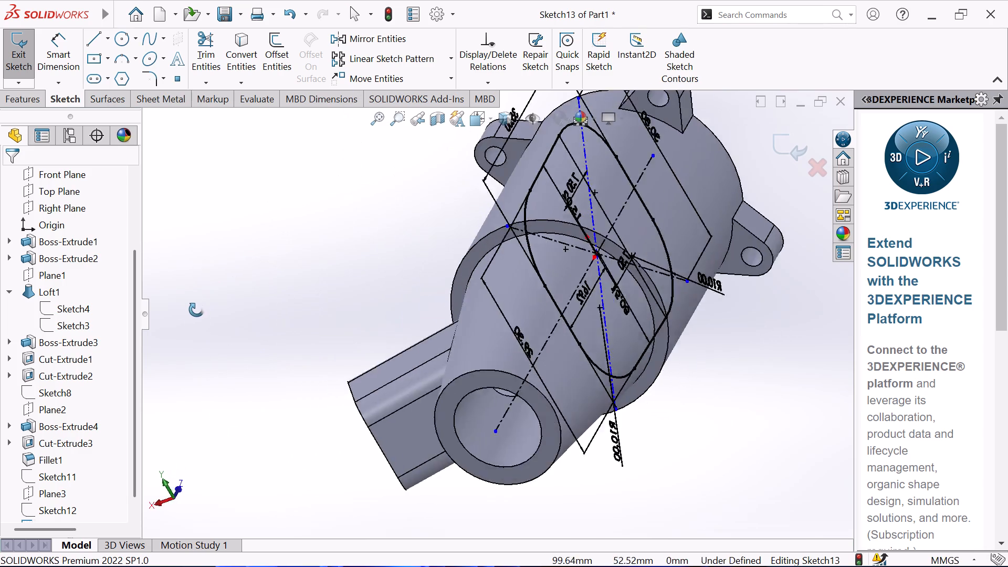
middle_click_drag(196, 310, 312, 100)
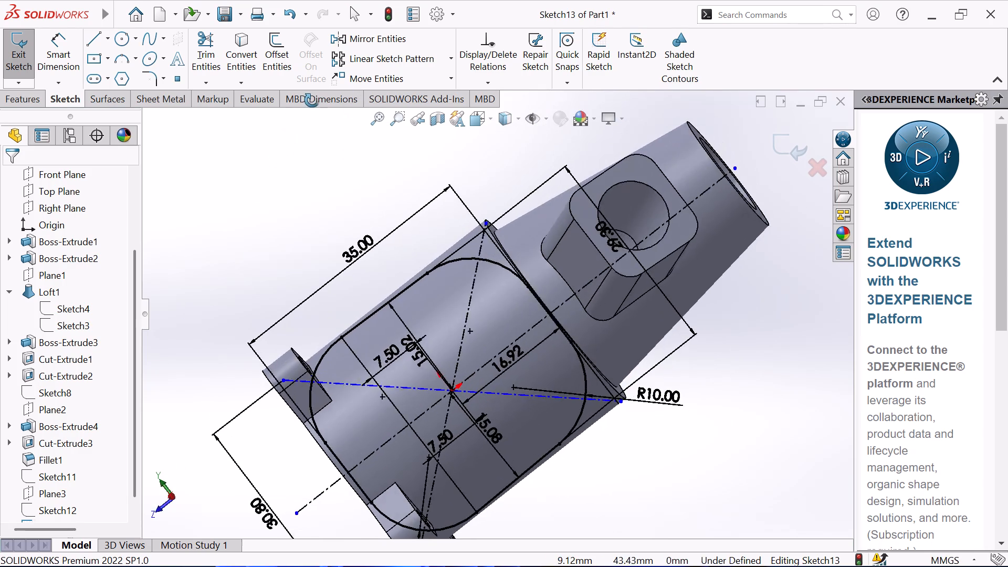
middle_click_drag(312, 100, 244, 343)
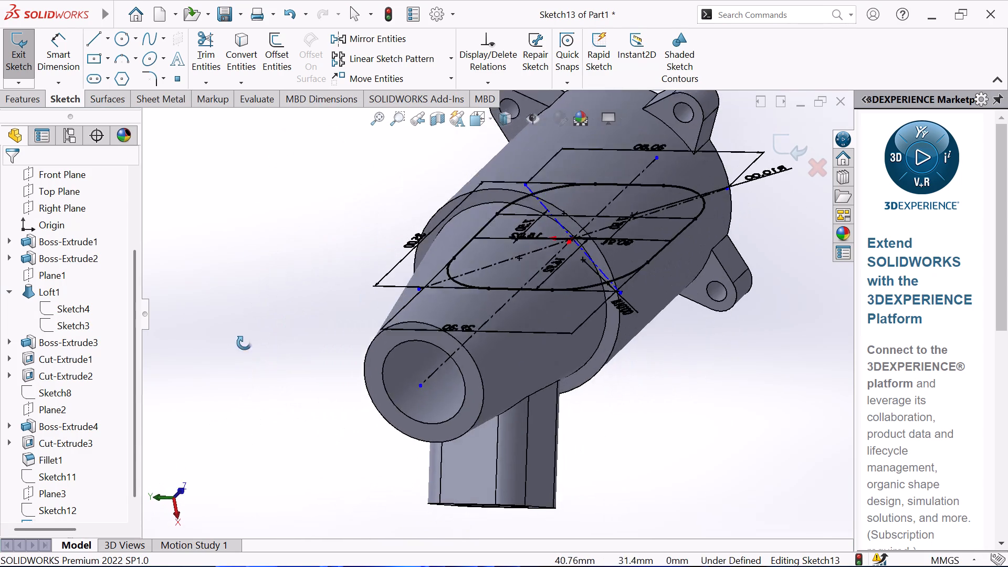
middle_click_drag(244, 343, 297, 98)
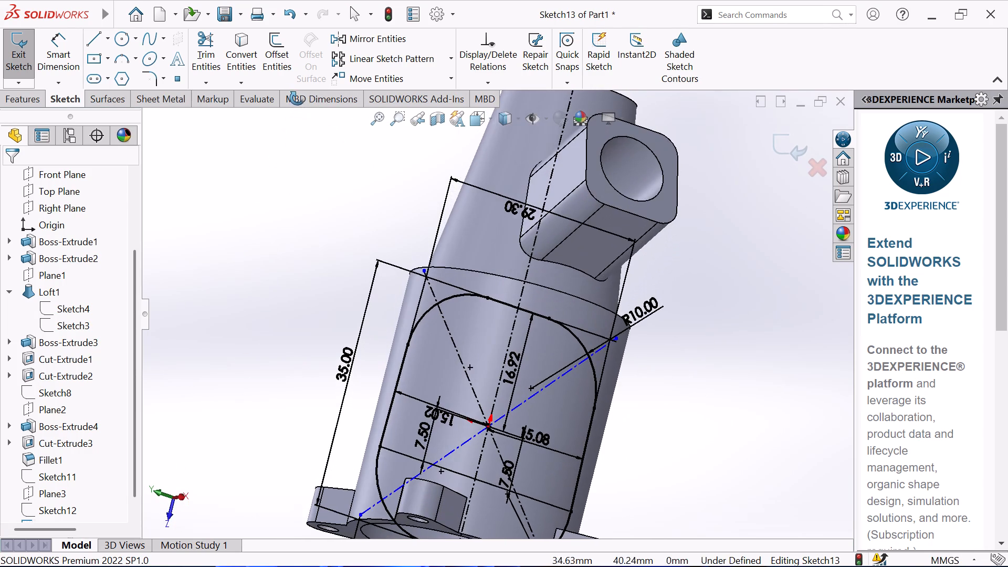
middle_click_drag(297, 98, 297, 99)
scroll(286, 374, "up", 1)
middle_click_drag(286, 367, 254, 194)
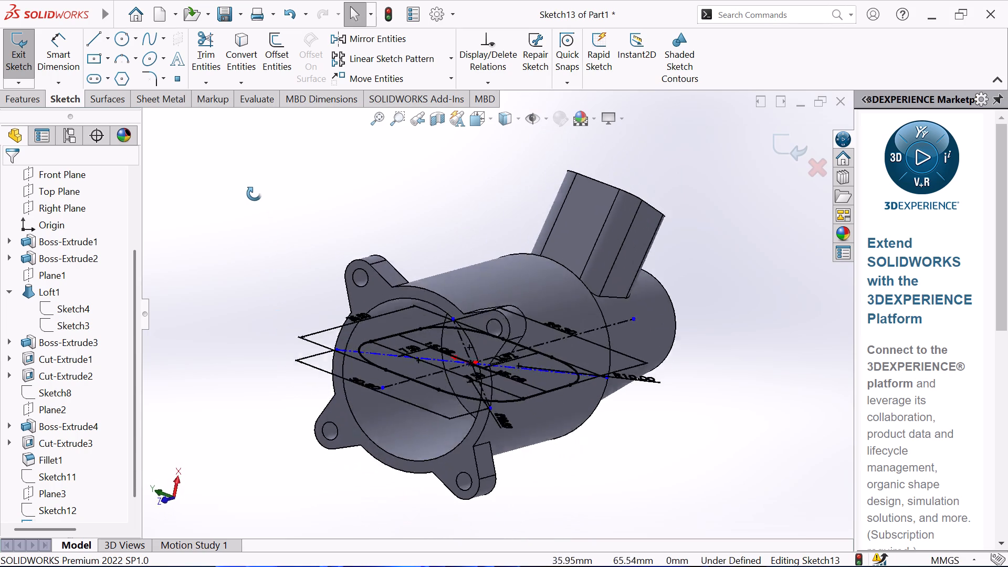
middle_click_drag(254, 194, 185, 127)
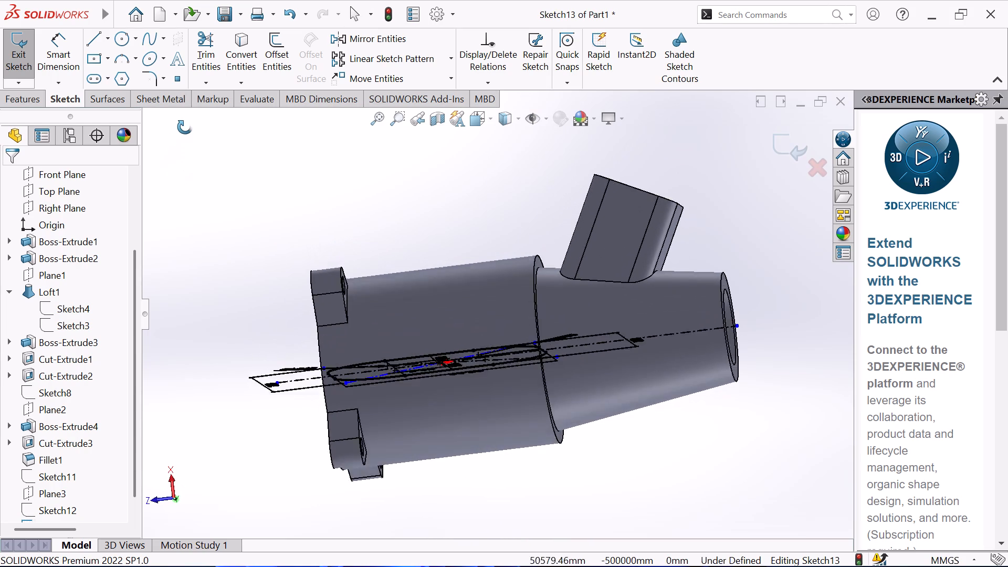
middle_click_drag(185, 127, 173, 255)
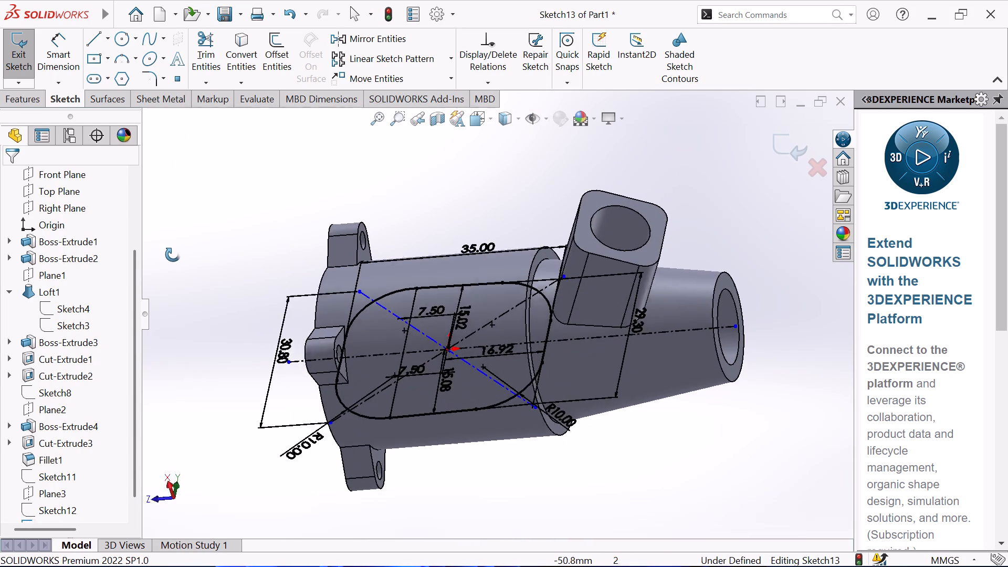
middle_click_drag(173, 255, 173, 255)
scroll(173, 255, "up", 1)
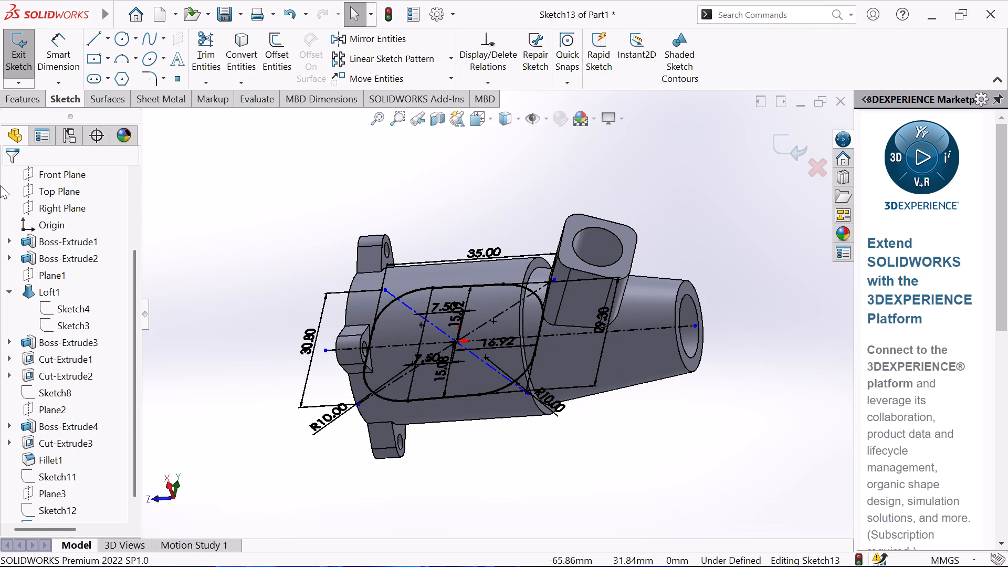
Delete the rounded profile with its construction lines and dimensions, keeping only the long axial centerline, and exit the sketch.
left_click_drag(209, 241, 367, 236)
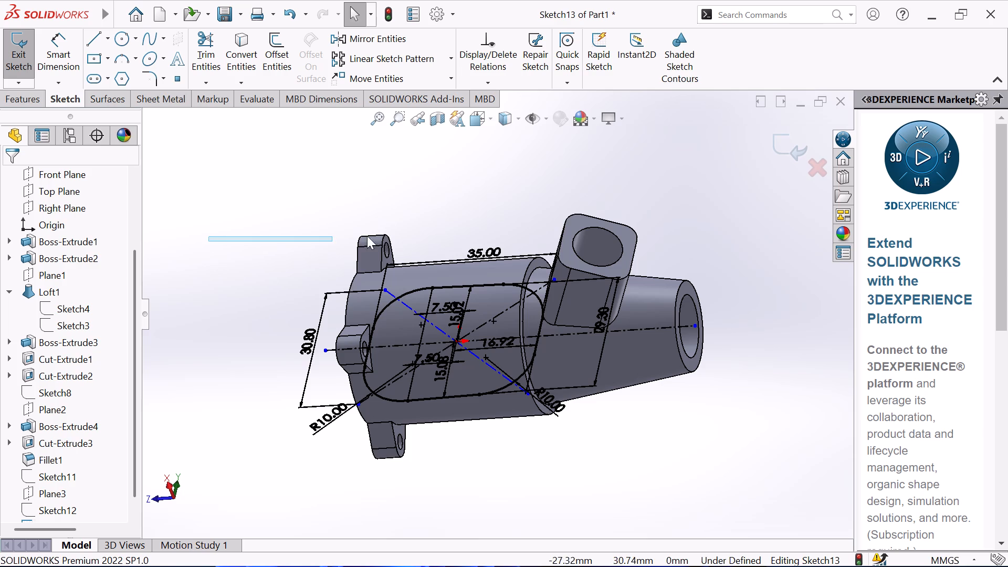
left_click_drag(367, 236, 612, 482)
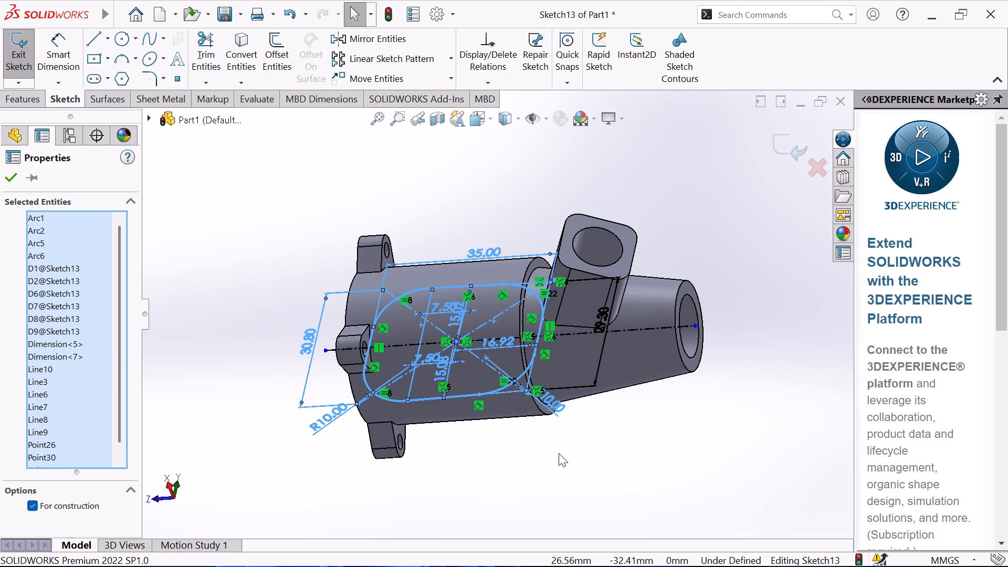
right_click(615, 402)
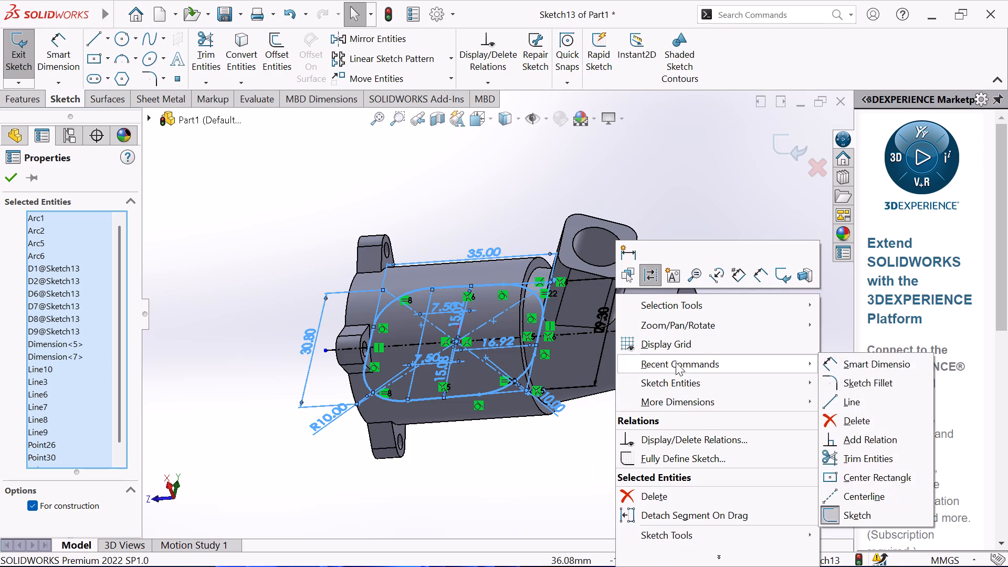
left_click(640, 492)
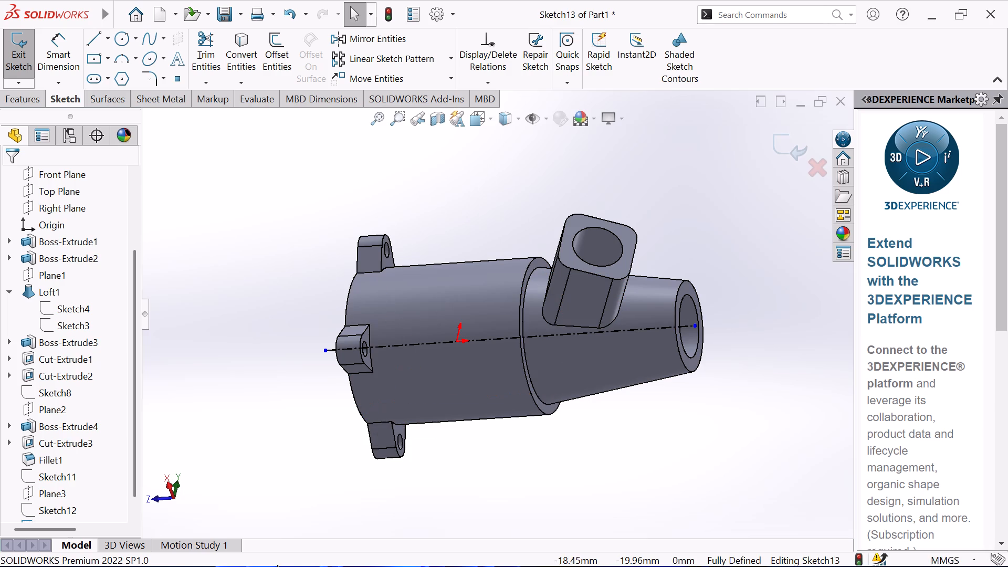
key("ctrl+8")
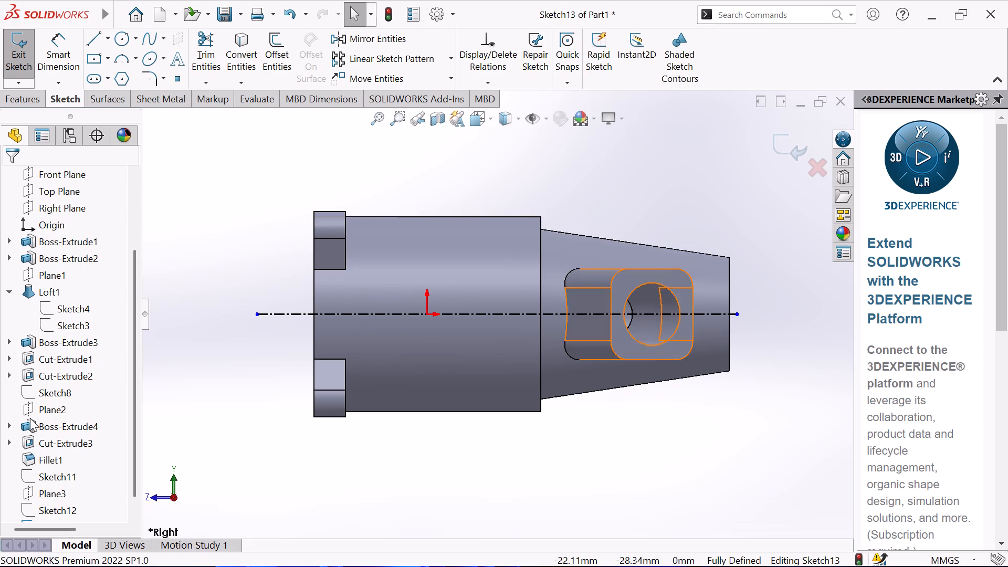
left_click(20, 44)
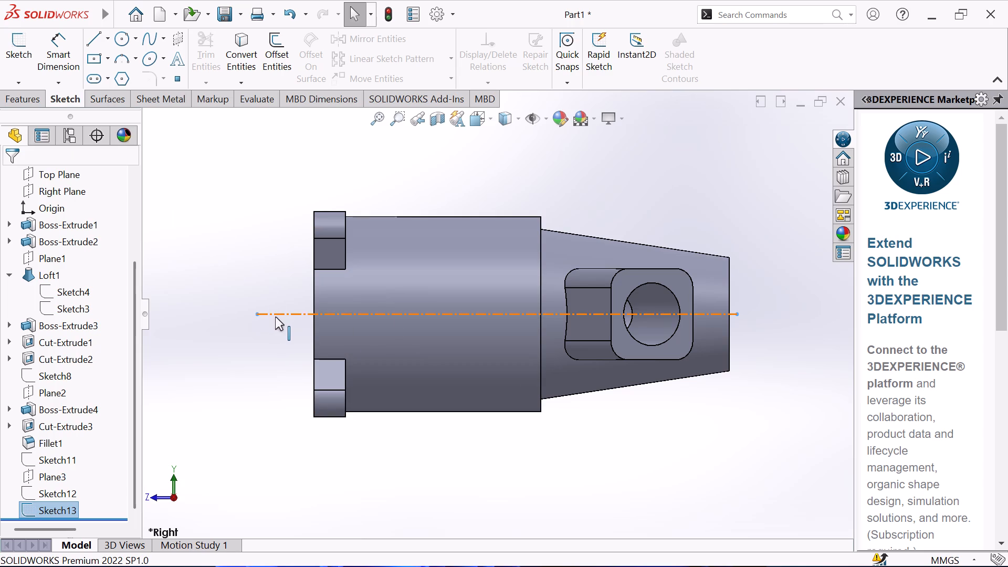
Delete the entire sketch that contains the axial centerline.
key("Delete")
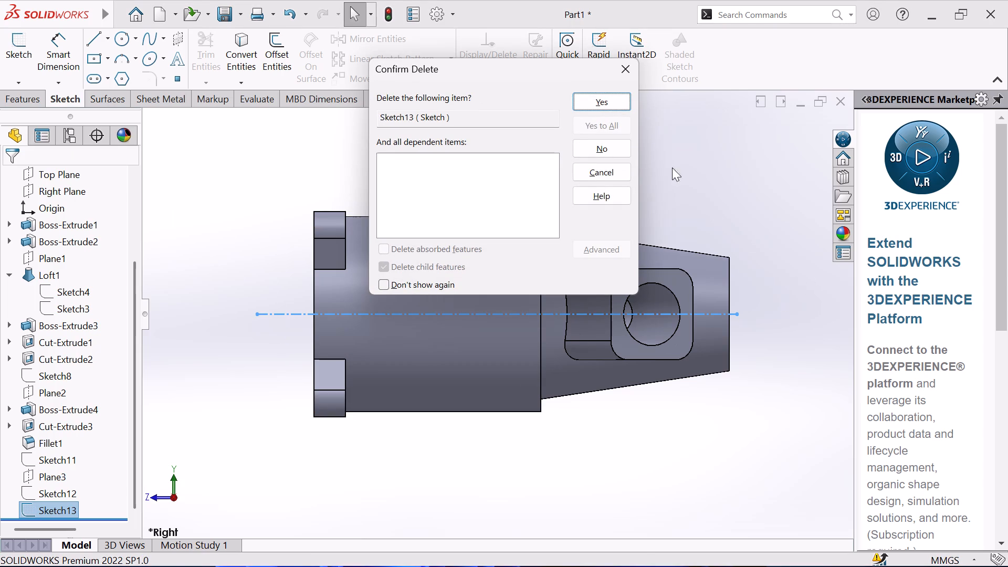
left_click(602, 97)
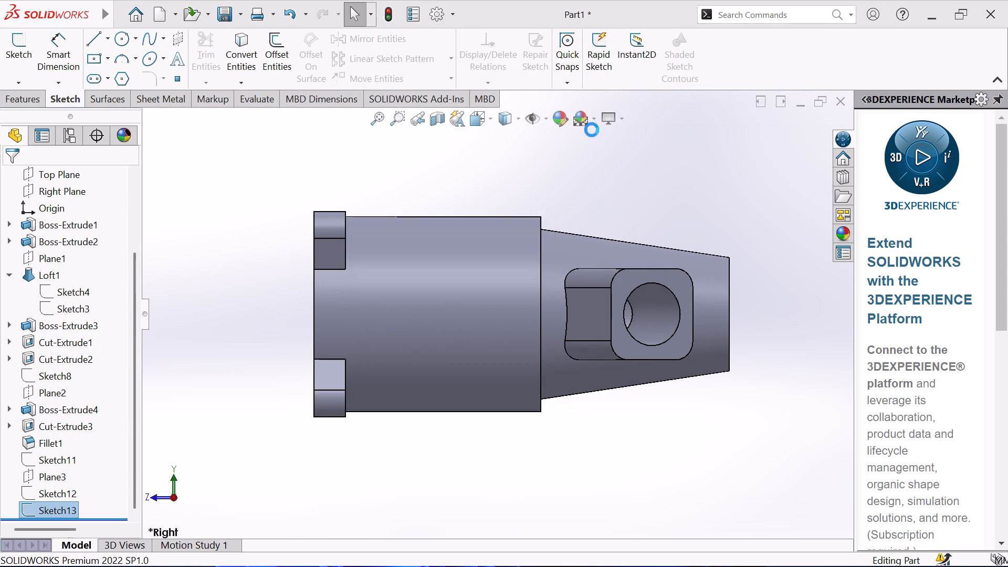
Start a sketch on the Top Plane and draw a horizontal centerline about 49 mm long from the origin toward the branch side.
middle_click_drag(645, 225, 644, 113)
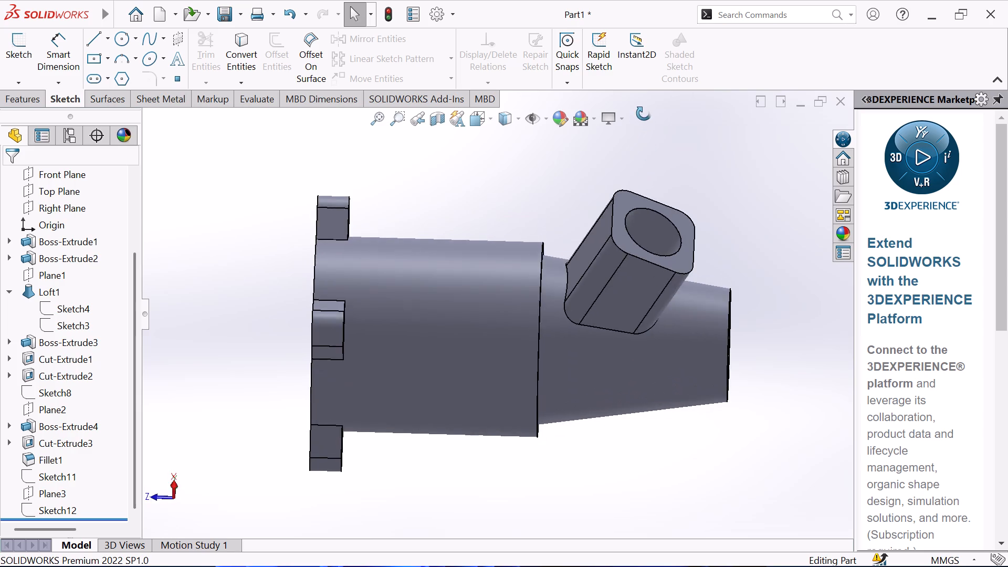
middle_click_drag(644, 113, 647, 58)
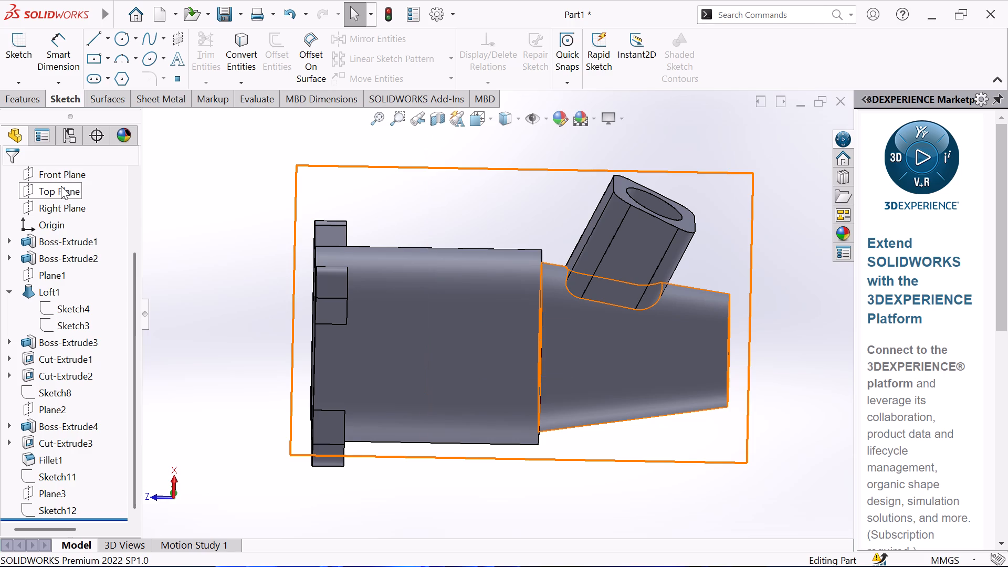
left_click(61, 186)
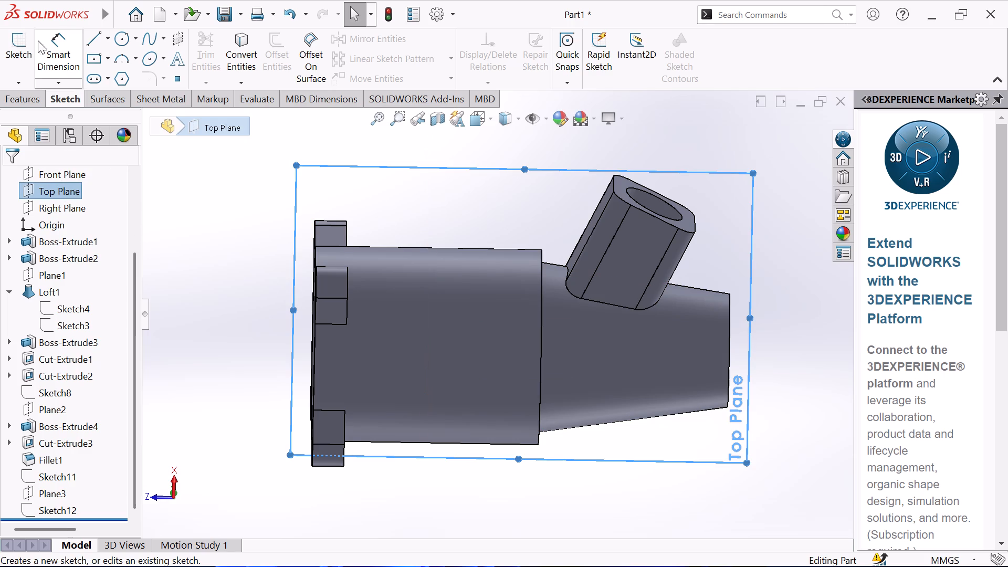
left_click(17, 38)
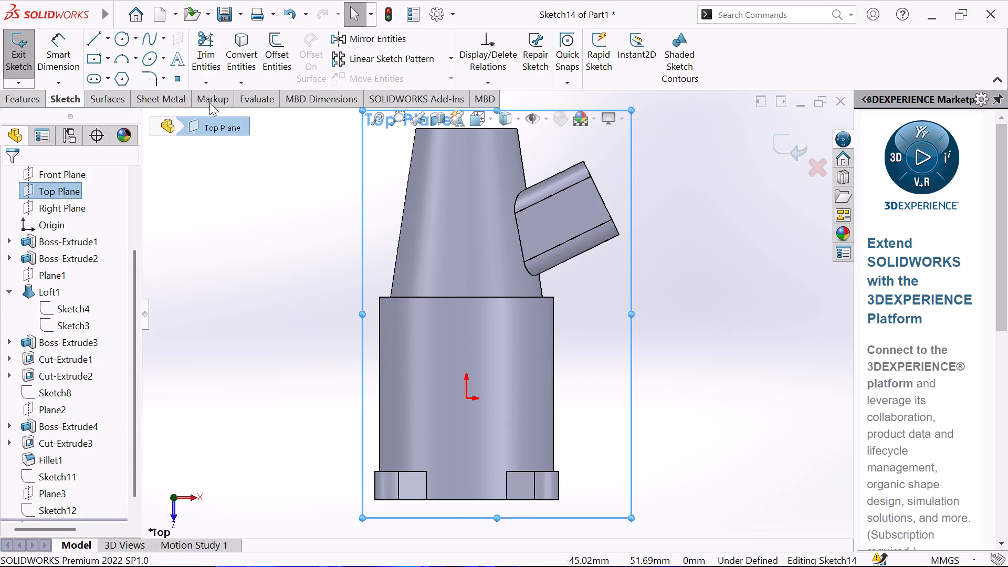
left_click(107, 39)
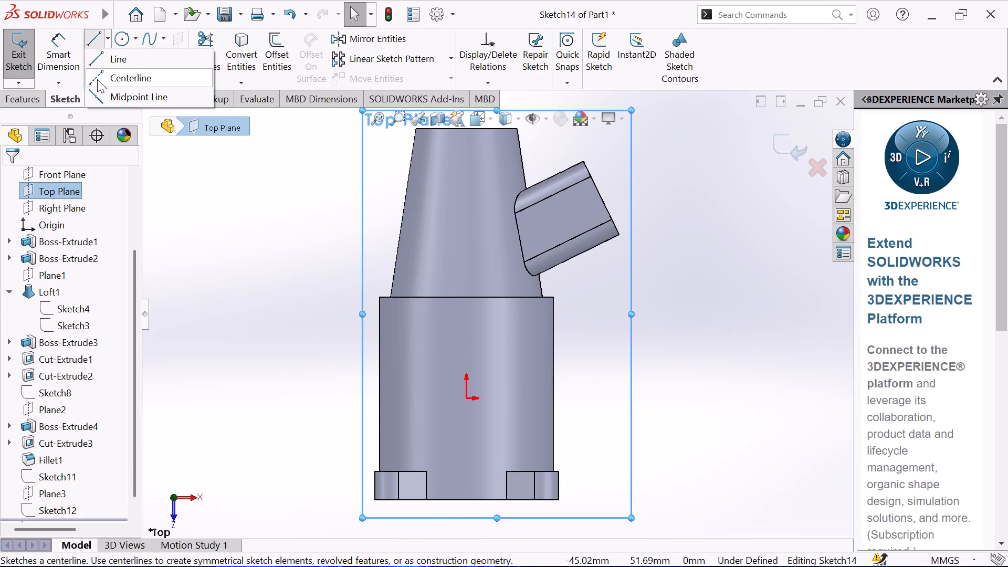
left_click(97, 79)
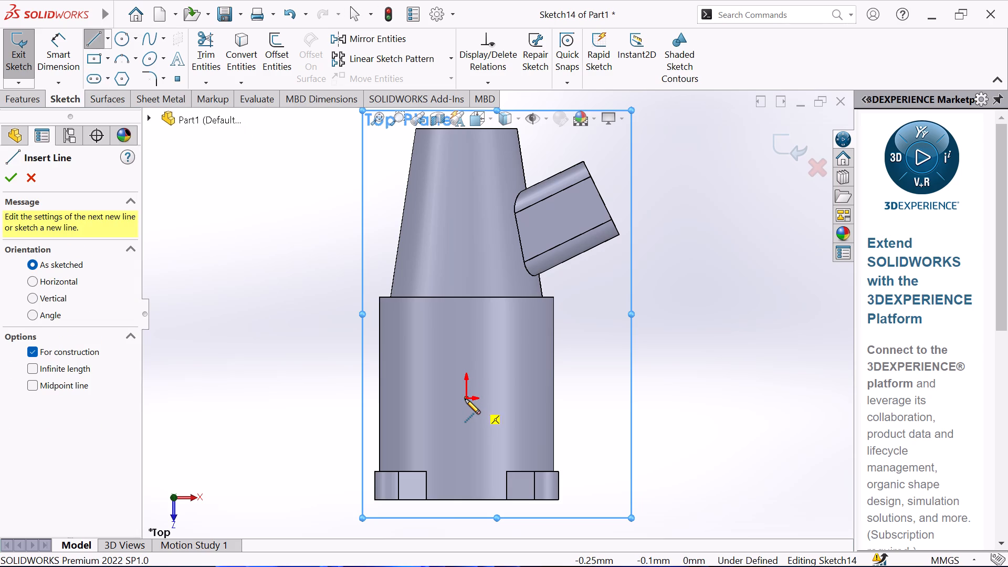
left_click(465, 398)
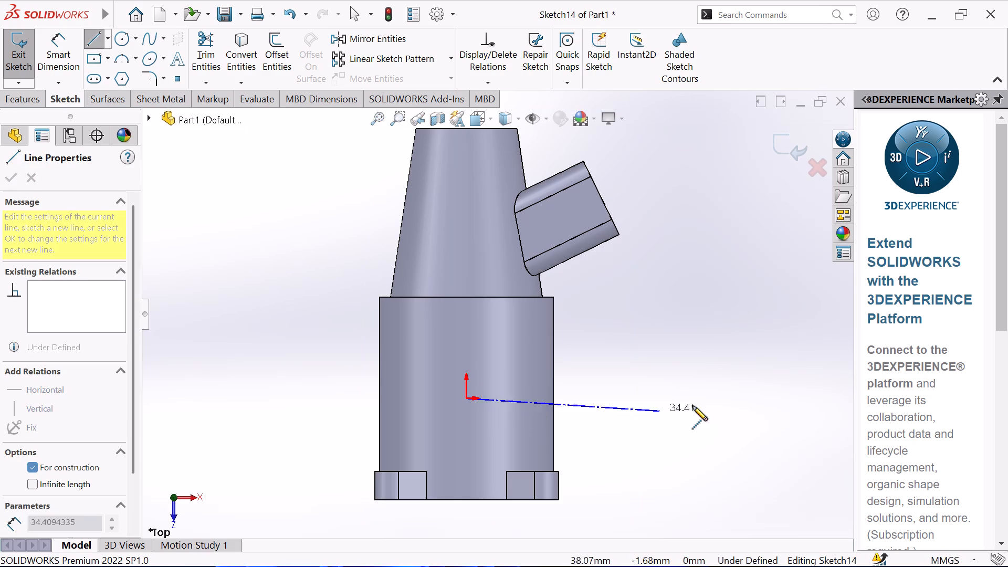
left_click(744, 397)
right_click(751, 327)
left_click(790, 332)
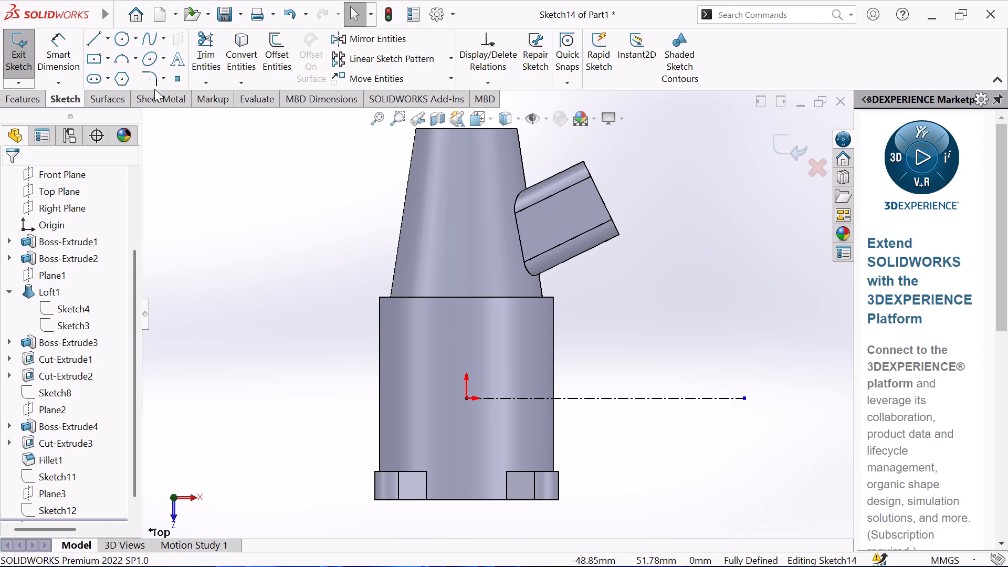
Dimension the centerline's length as 54 mm and exit the sketch.
left_click(74, 50)
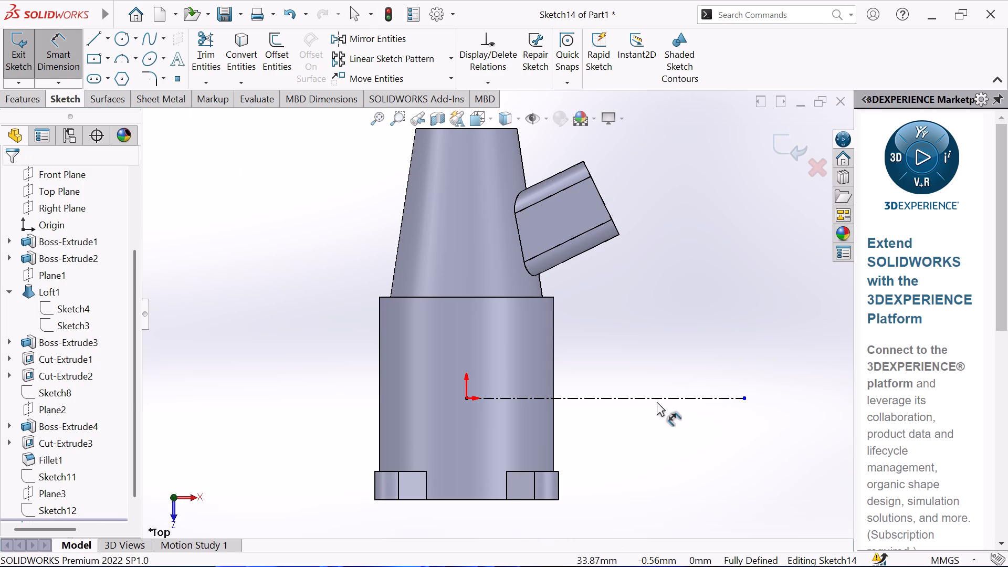
left_click(657, 399)
left_click(609, 475)
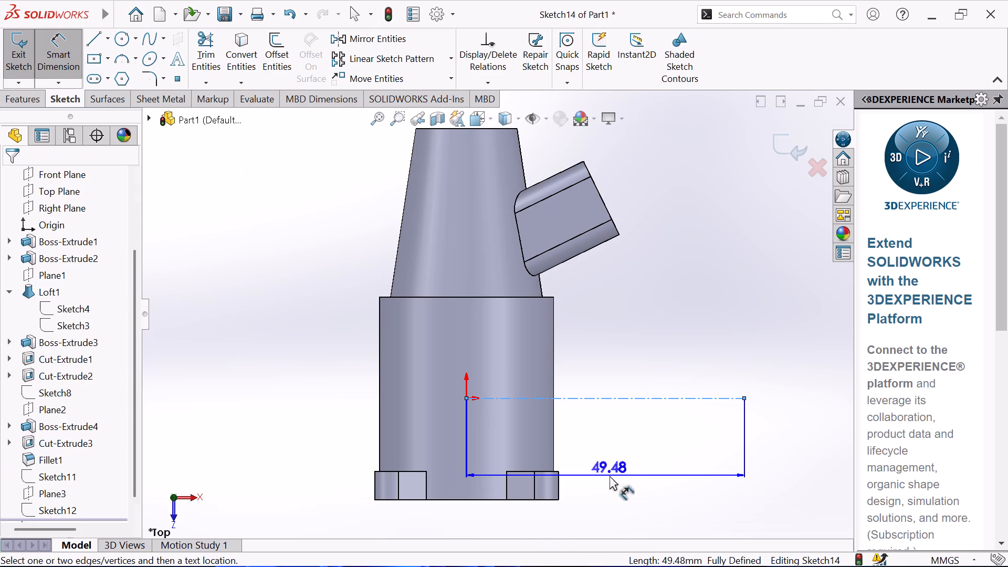
type("54")
key("Return")
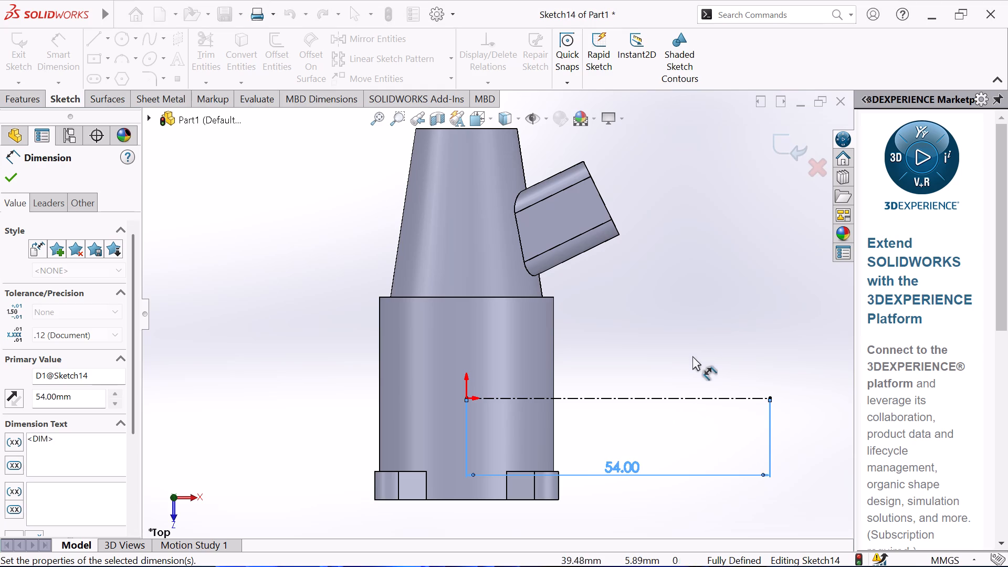
right_click(697, 344)
left_click(788, 386)
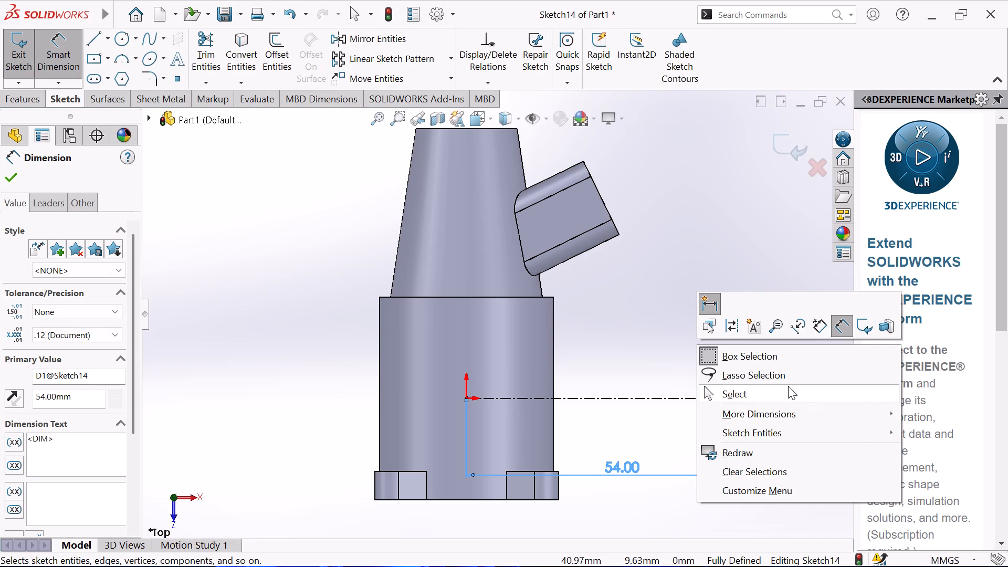
left_click(768, 397)
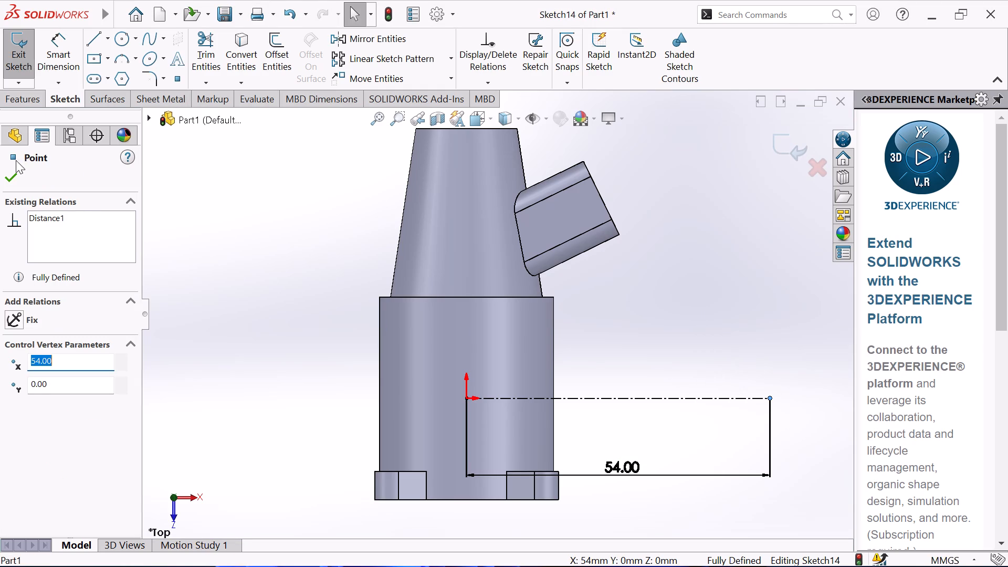
left_click(9, 58)
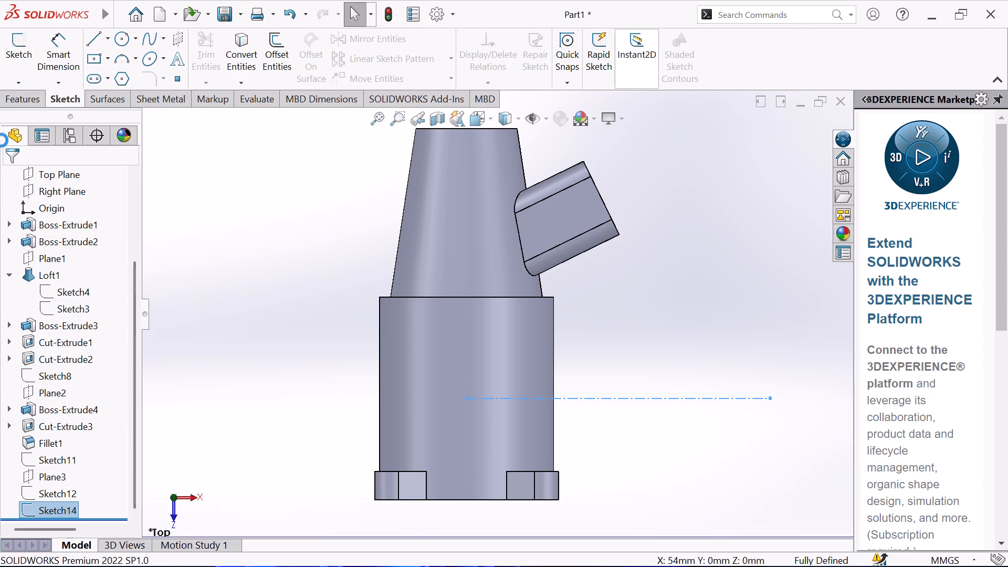
Create a reference plane through the outer endpoint of the 54 mm centerline, parallel to the Right Plane.
left_click(27, 104)
left_click(591, 43)
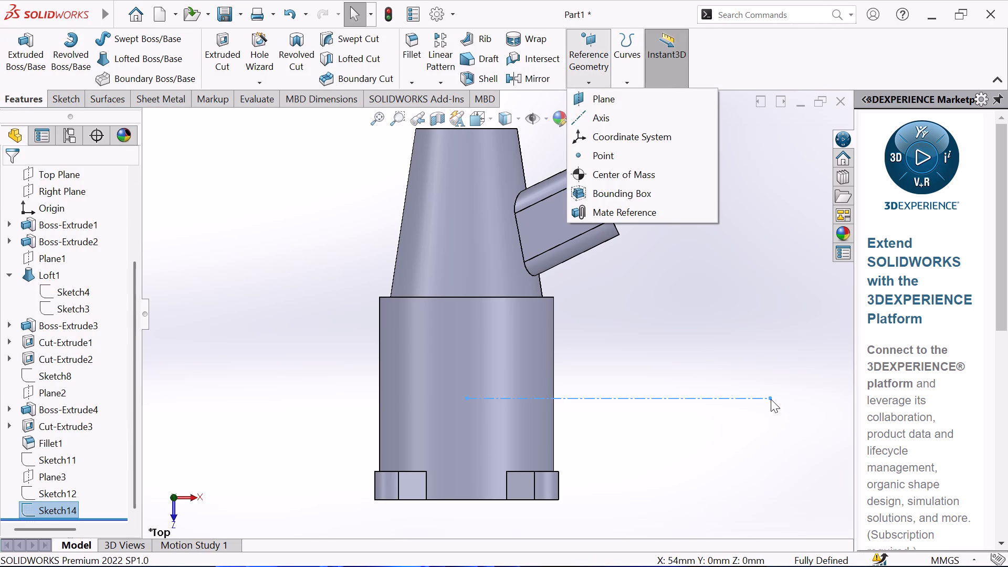
left_click(645, 99)
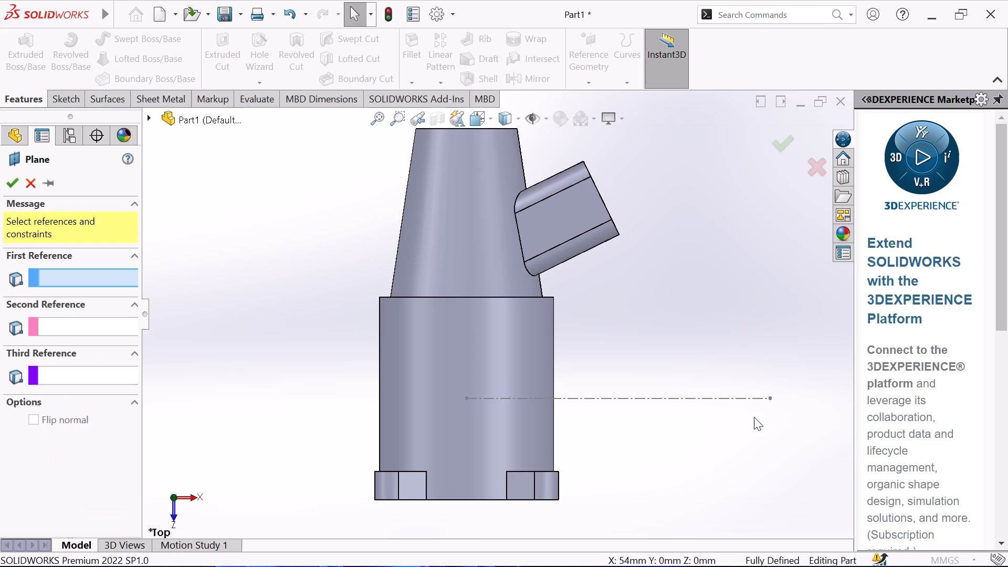
left_click(772, 396)
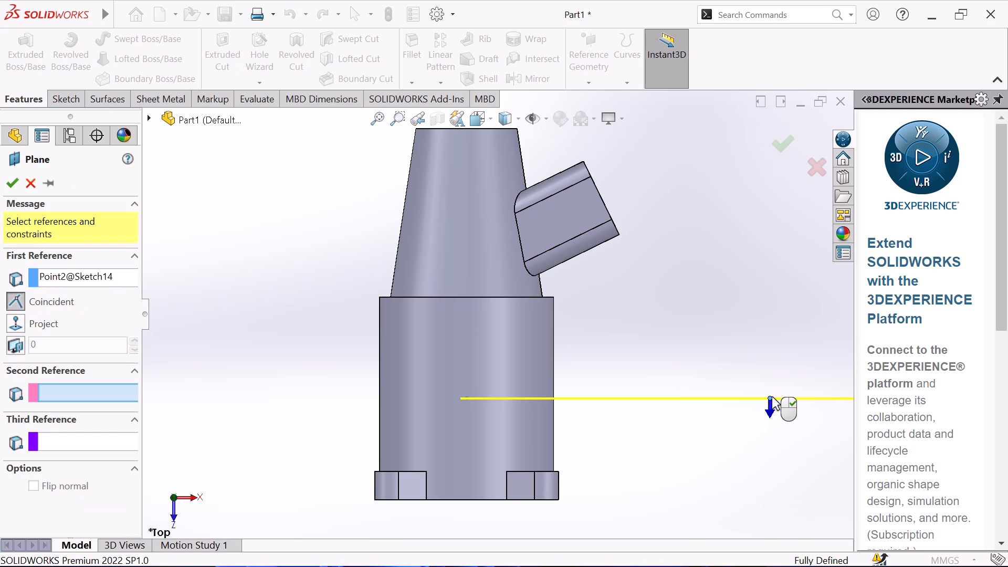
left_click(150, 117)
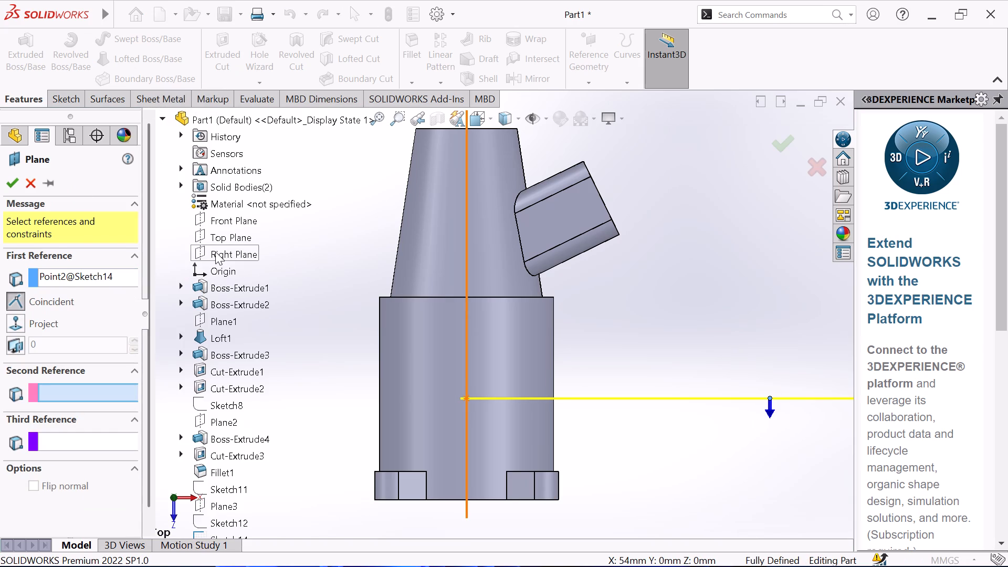
left_click(215, 251)
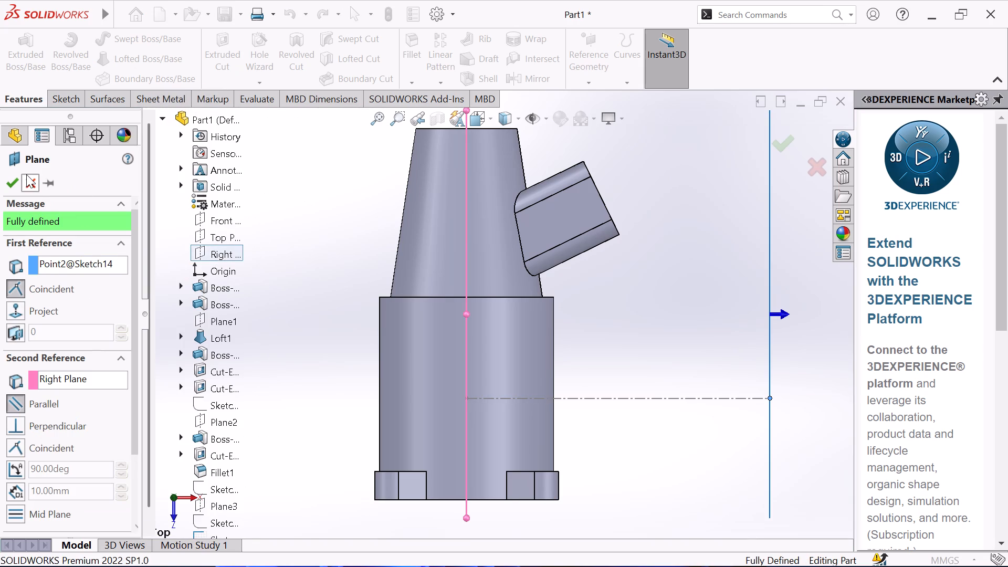
left_click(14, 180)
Start a sketch on the new offset plane and draw a vertical line about 30 mm long across the cylinder near the lugs.
left_click(72, 97)
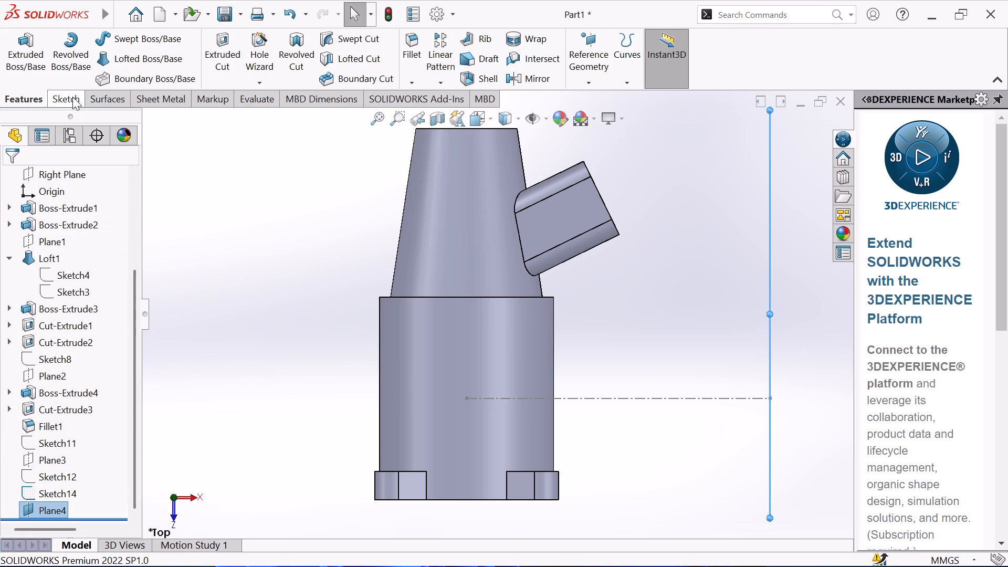
left_click(24, 51)
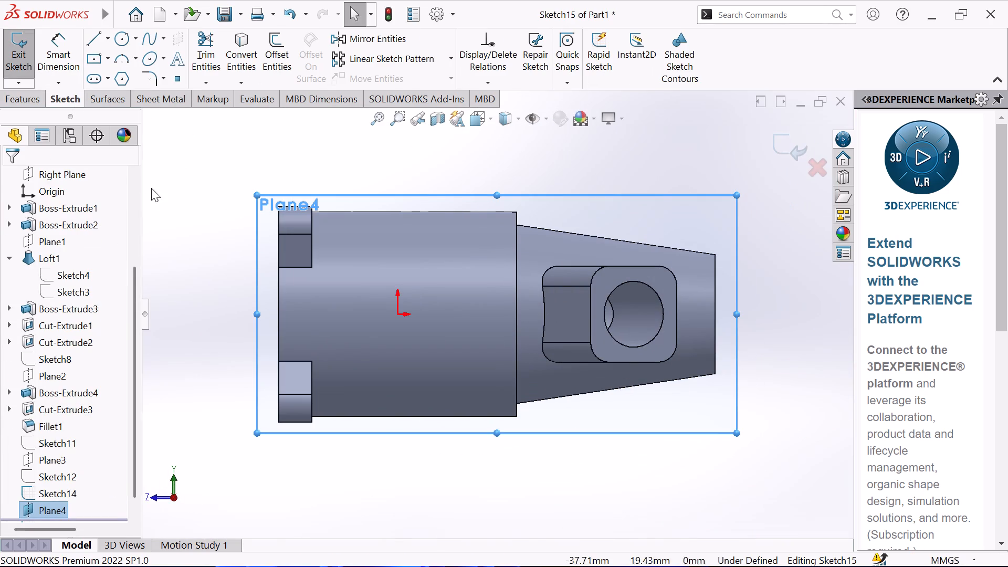
middle_click_drag(220, 223, 229, 166)
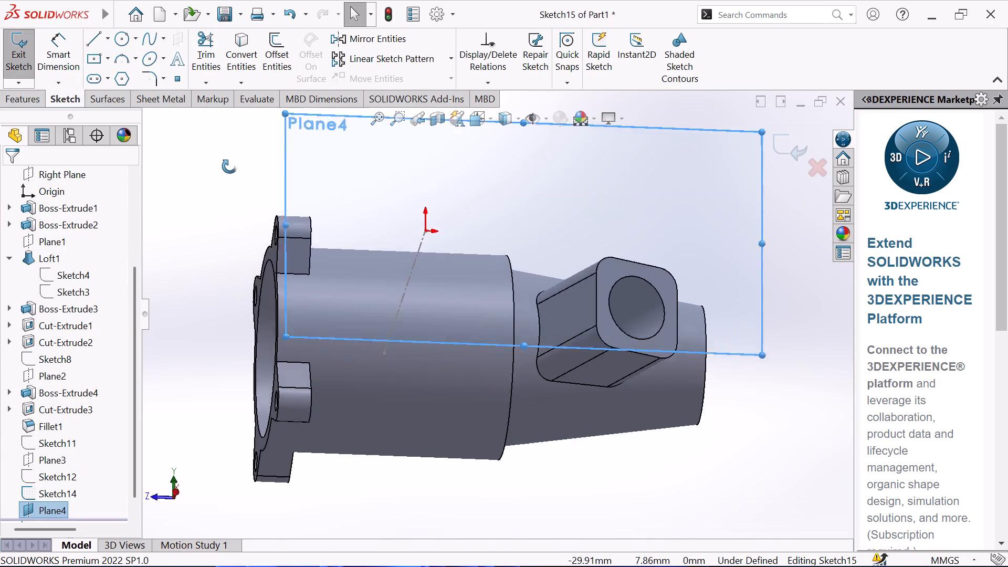
middle_click_drag(229, 166, 220, 185)
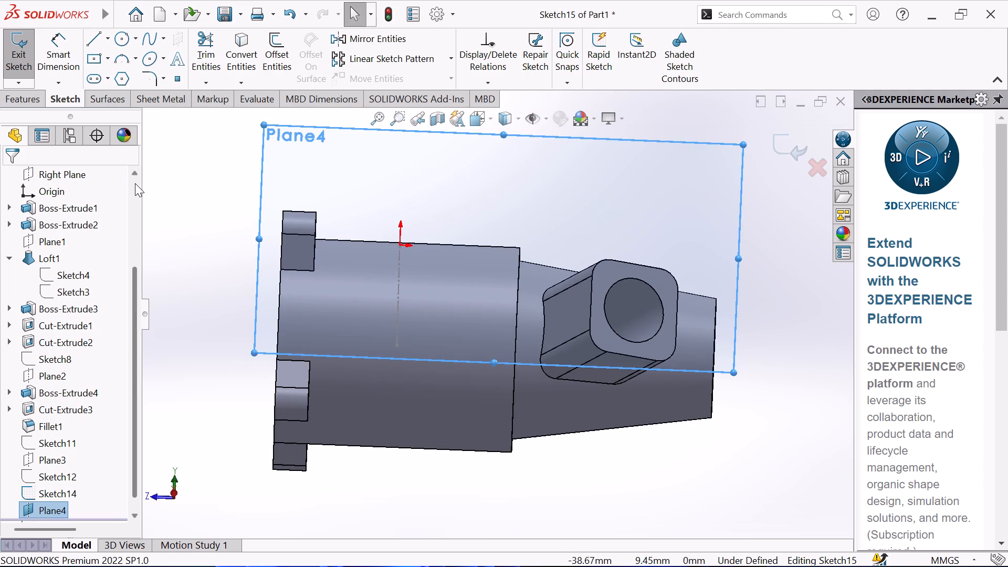
key("ctrl+8")
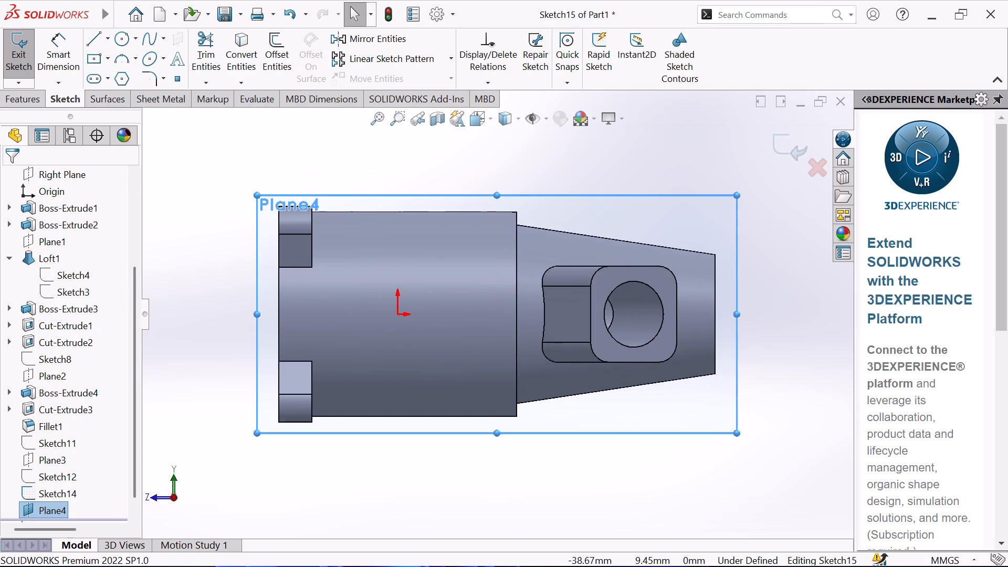
left_click(85, 41)
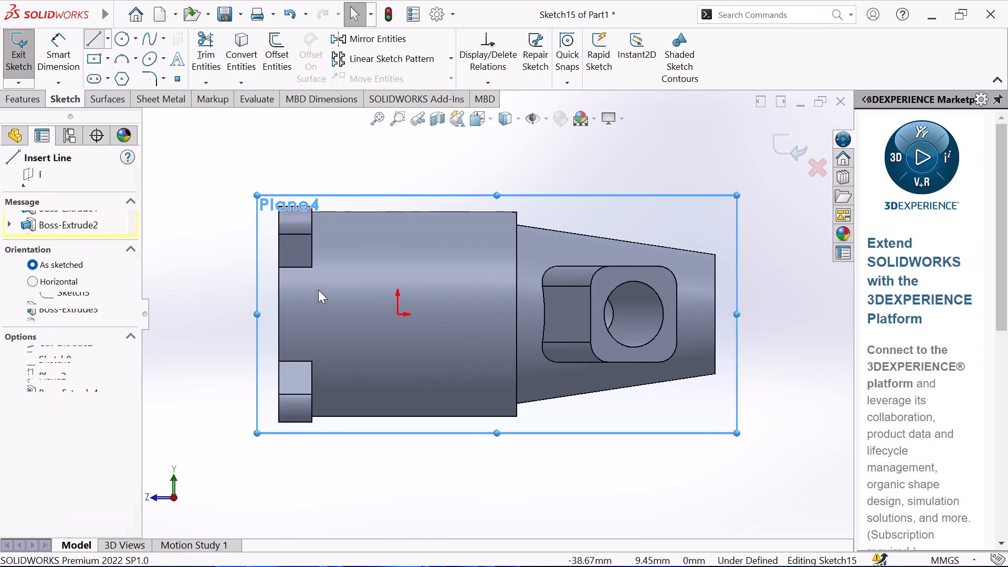
left_click(330, 214)
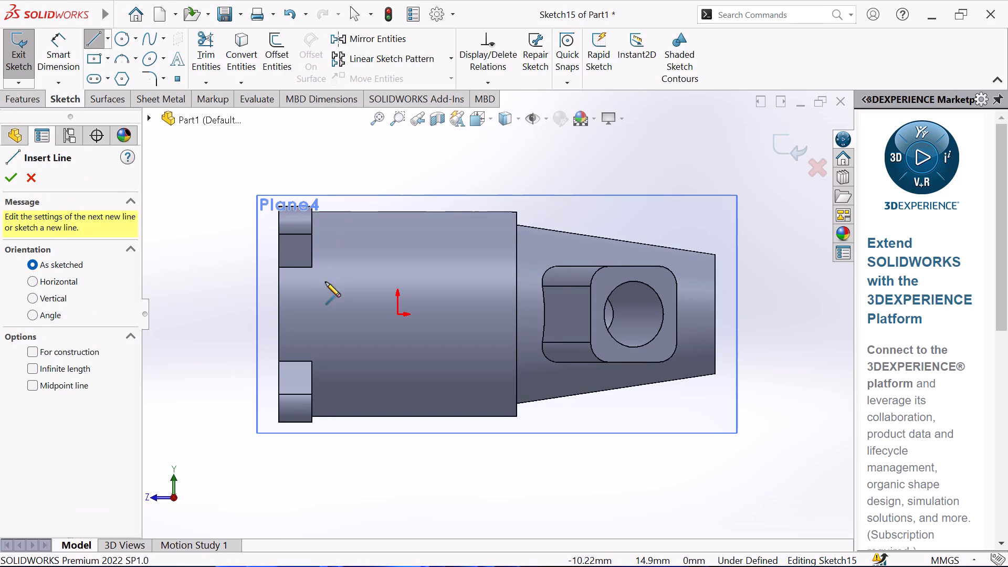
left_click(332, 412)
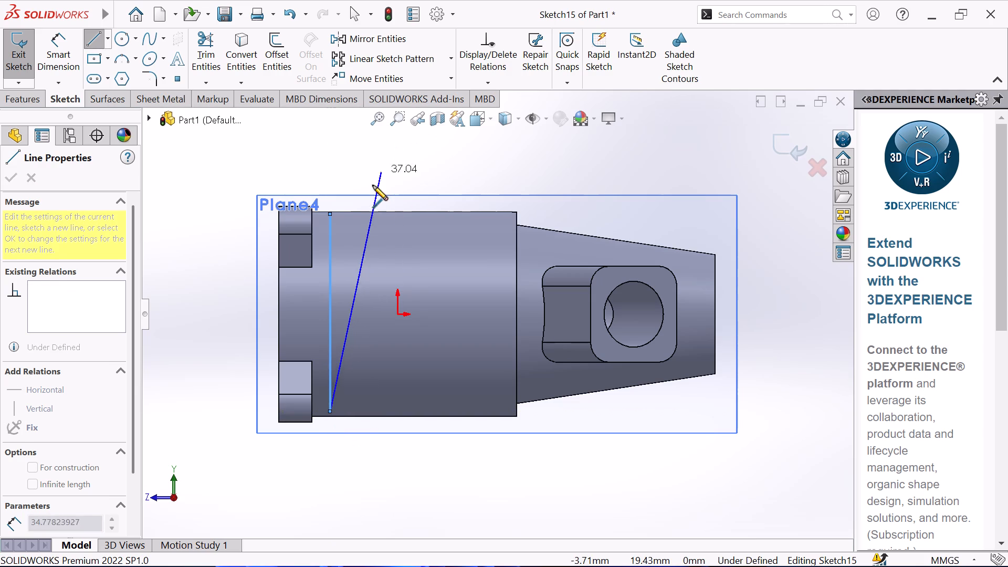
right_click(373, 185)
left_click(393, 191)
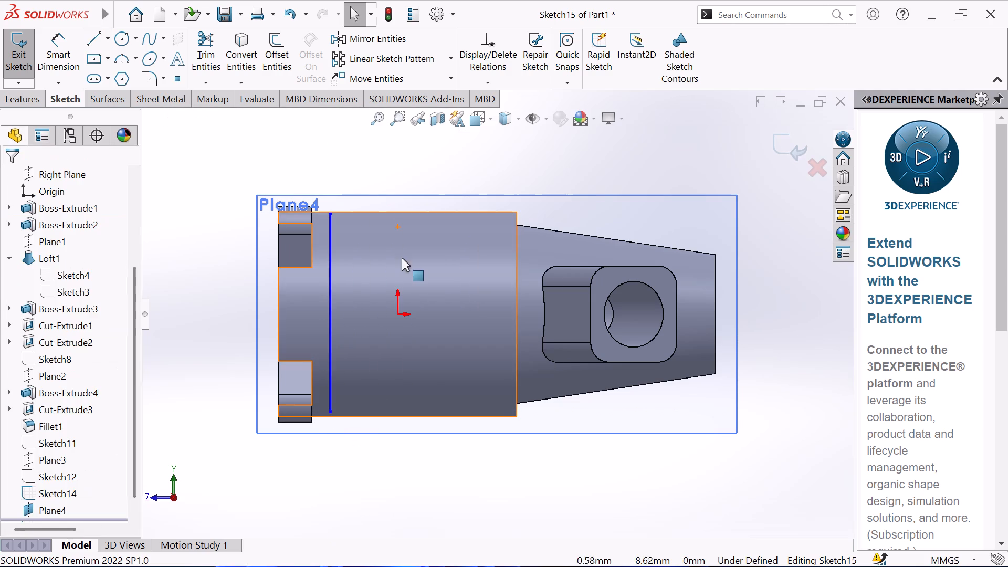
Draw a horizontal centerline about 92 mm long through the origin, extending past both ends of the part.
left_click(107, 39)
left_click(94, 79)
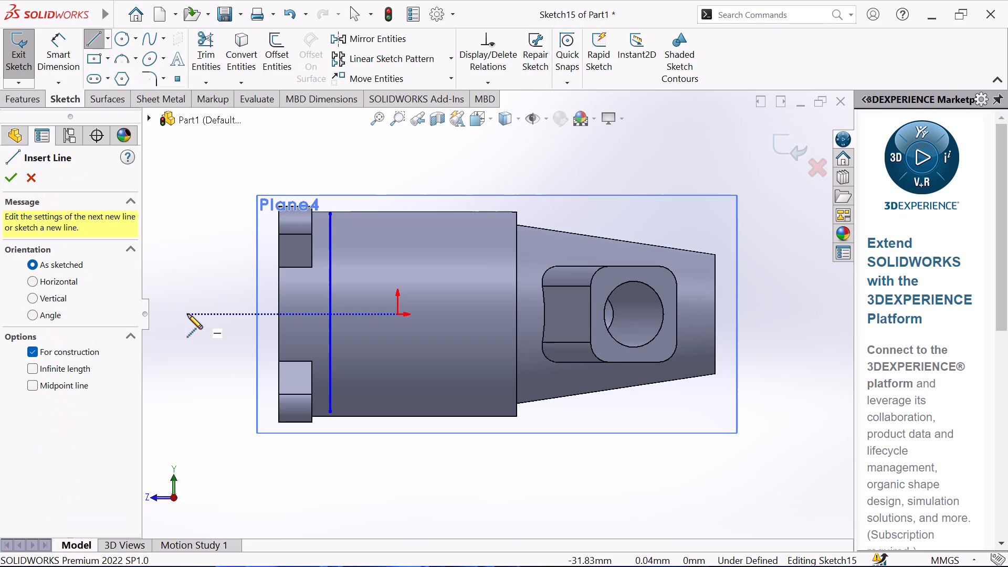
left_click(188, 314)
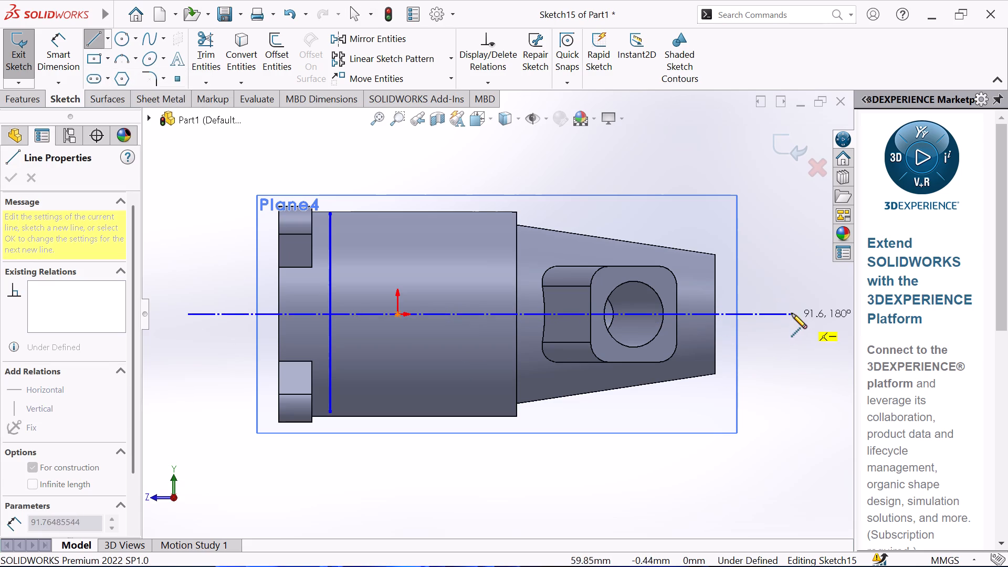
left_click(792, 313)
right_click(774, 269)
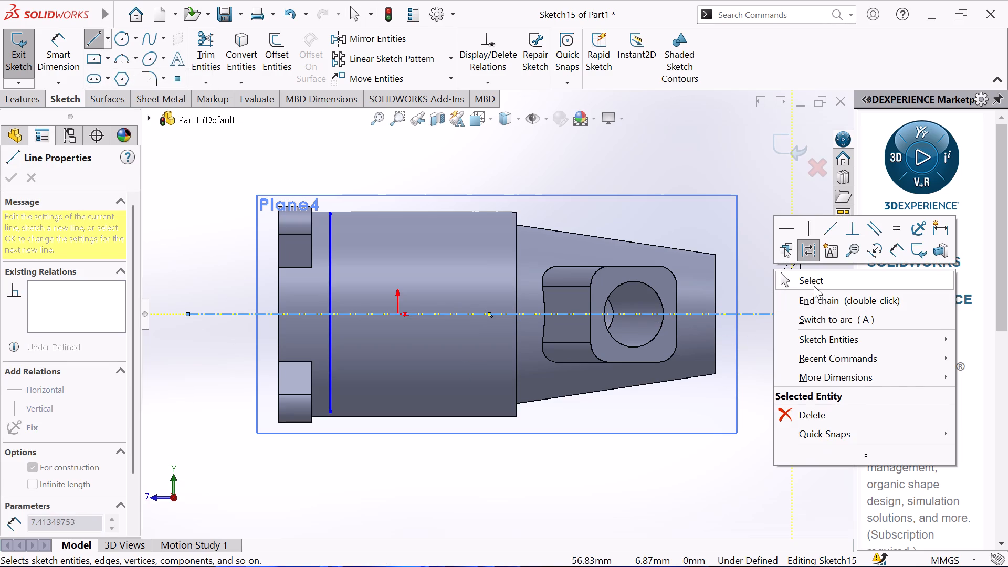
left_click(813, 281)
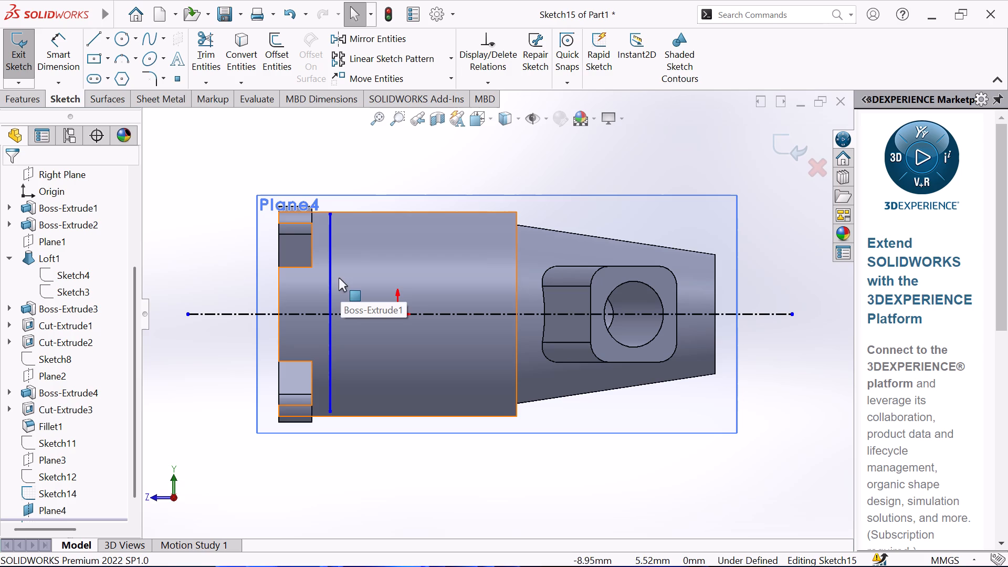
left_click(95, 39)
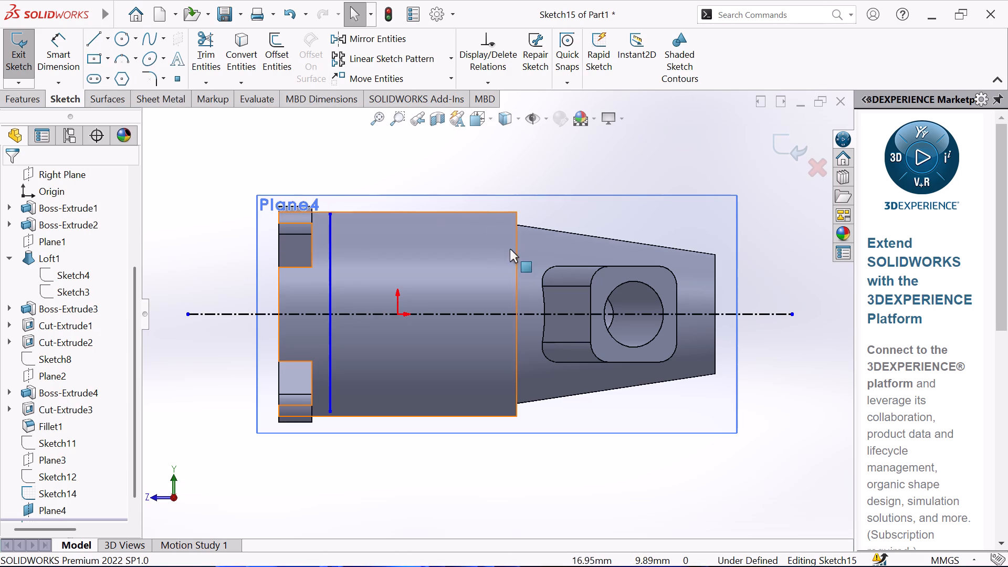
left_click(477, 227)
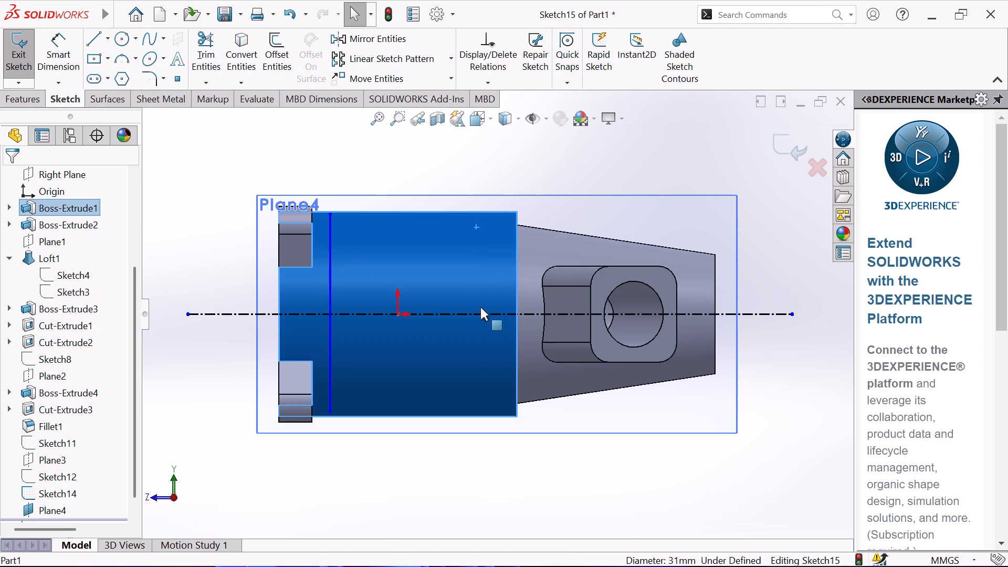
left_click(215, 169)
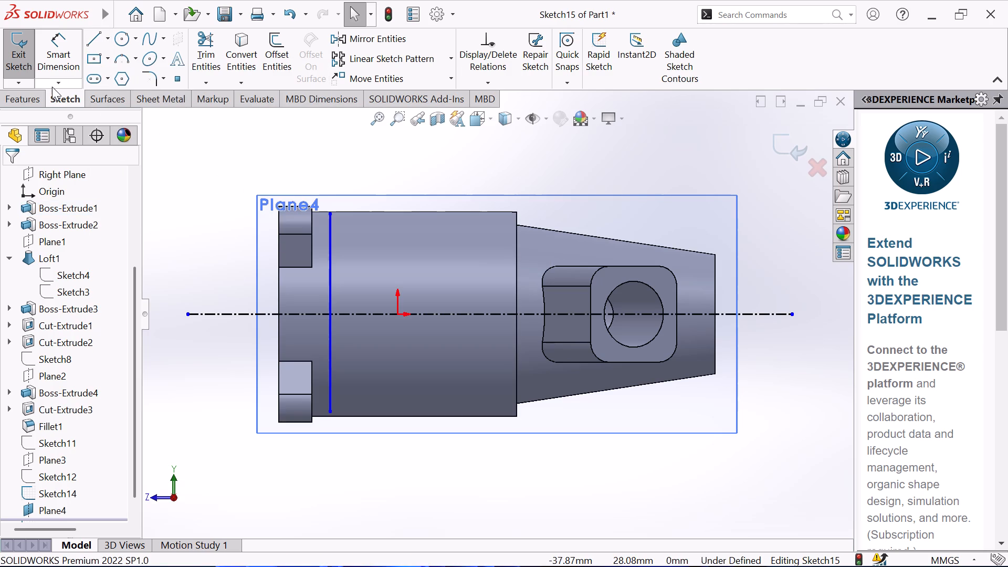
Dimension the vertical line's length as 35 mm.
left_click(50, 61)
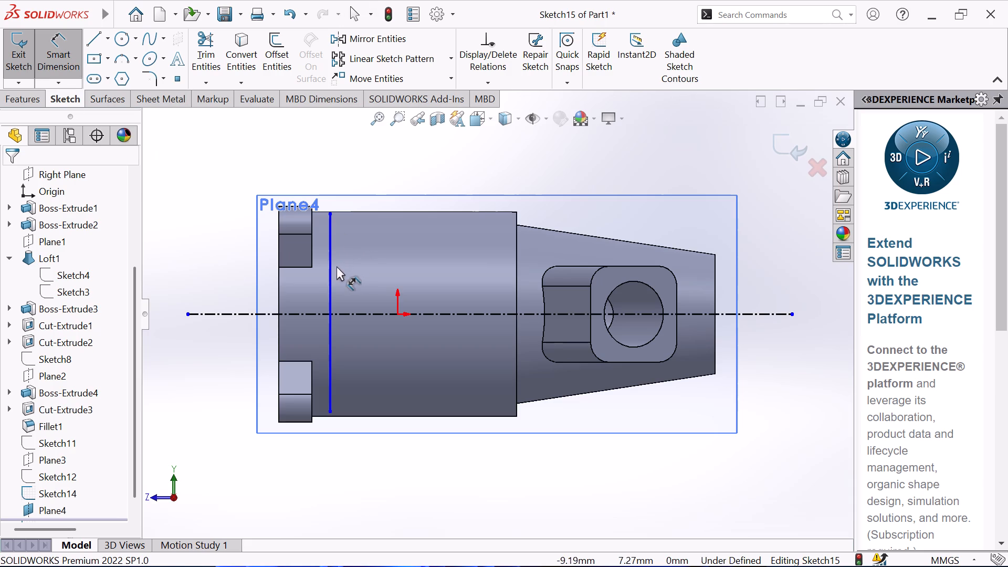
left_click(333, 274)
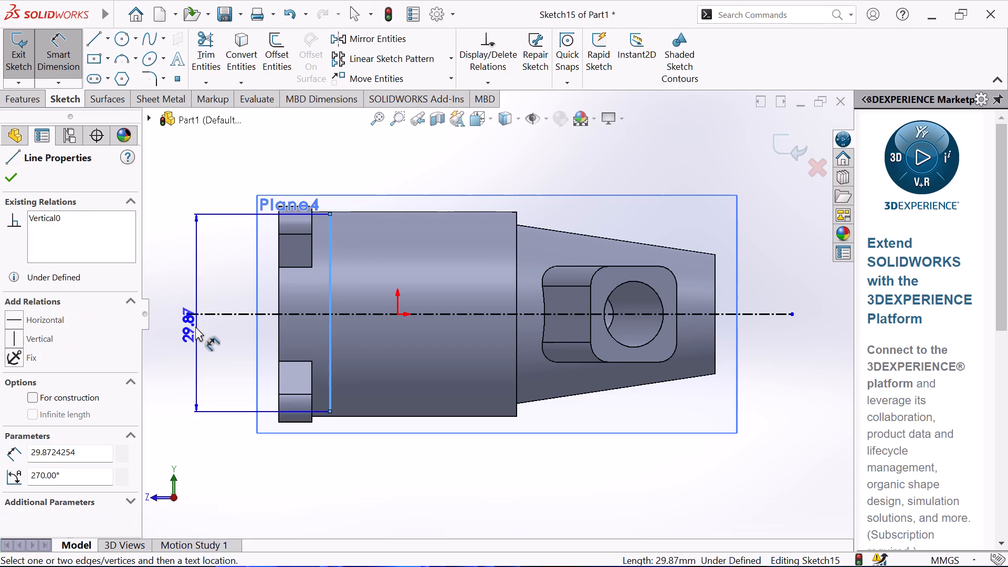
left_click(195, 327)
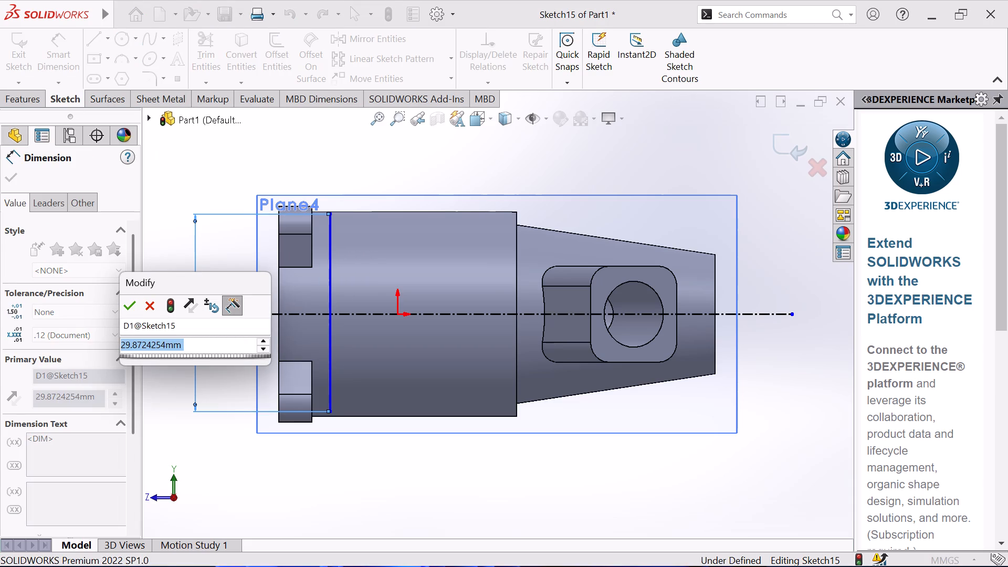
type("35")
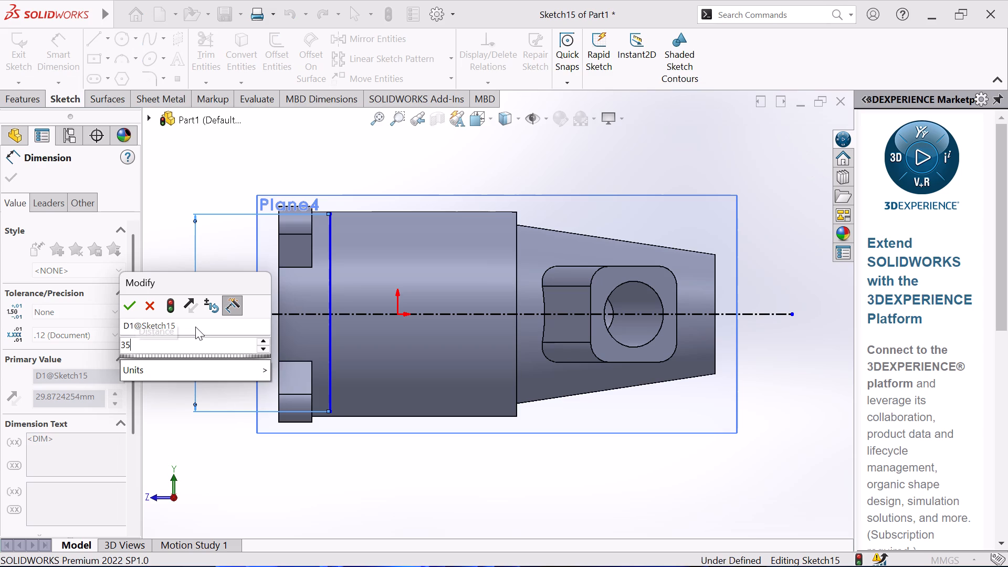
key("Return")
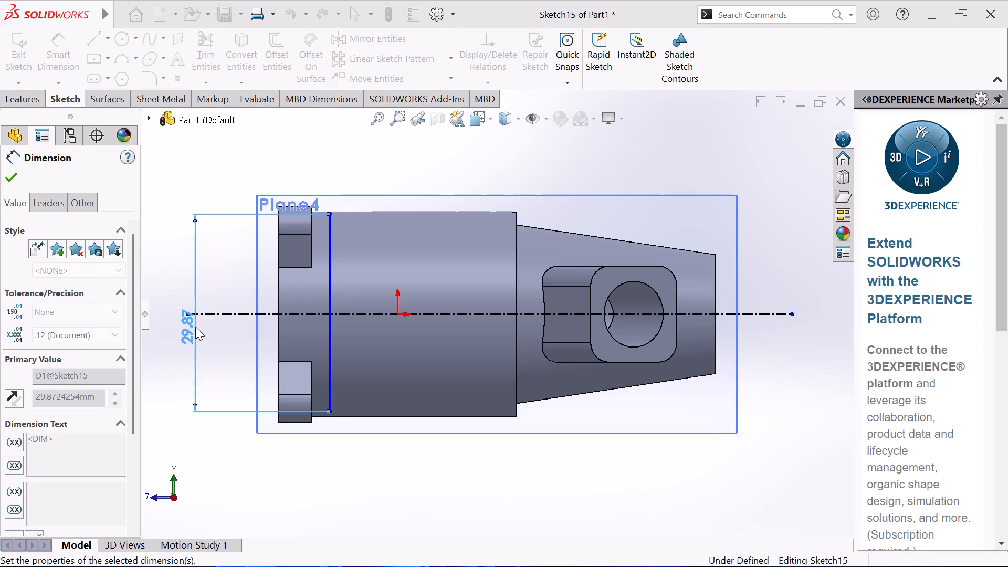
right_click(388, 179)
left_click(433, 227)
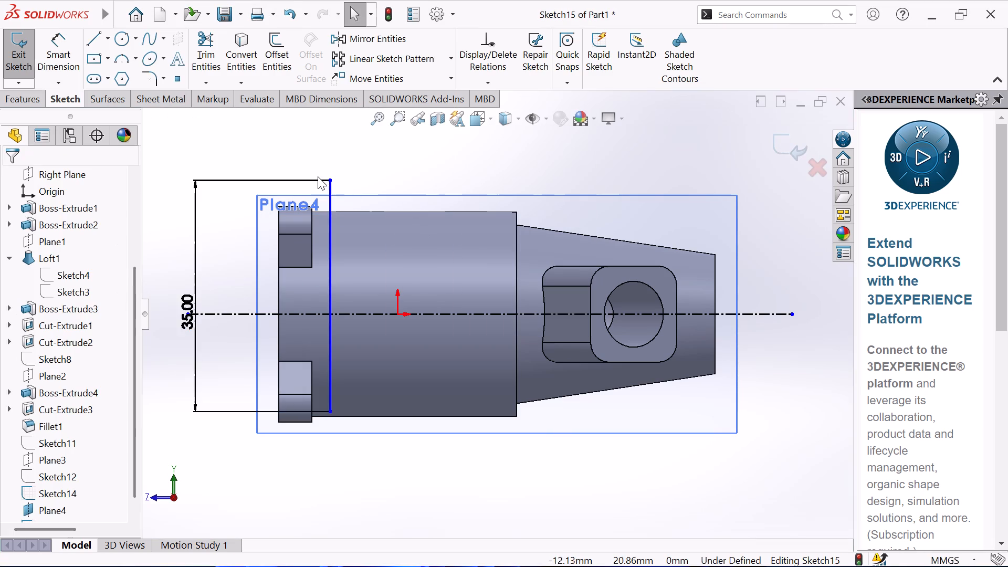
Add a symmetric relation between the vertical line's two endpoints about the horizontal centerline.
left_click(329, 181)
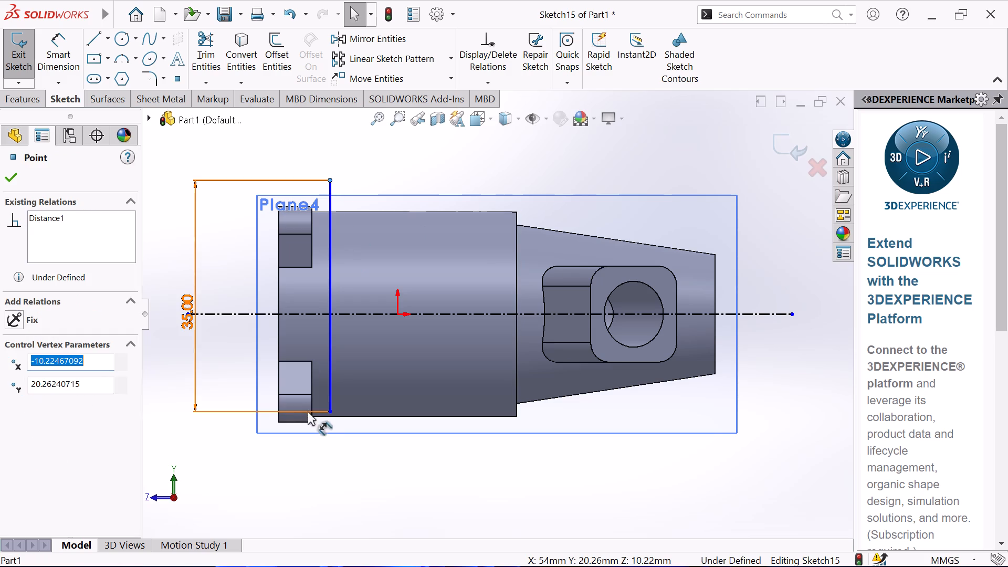
left_click(484, 85)
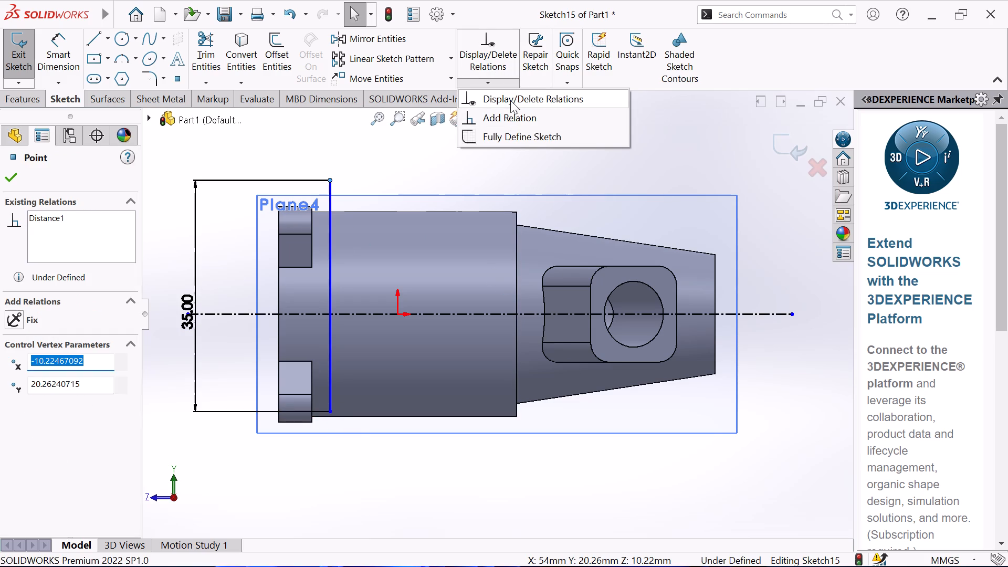
left_click(508, 112)
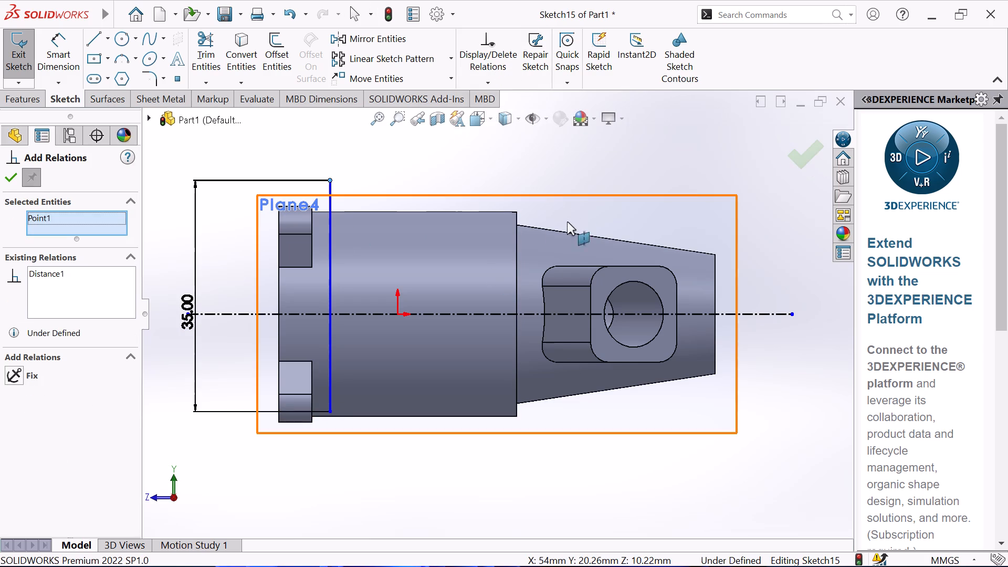
left_click(331, 414)
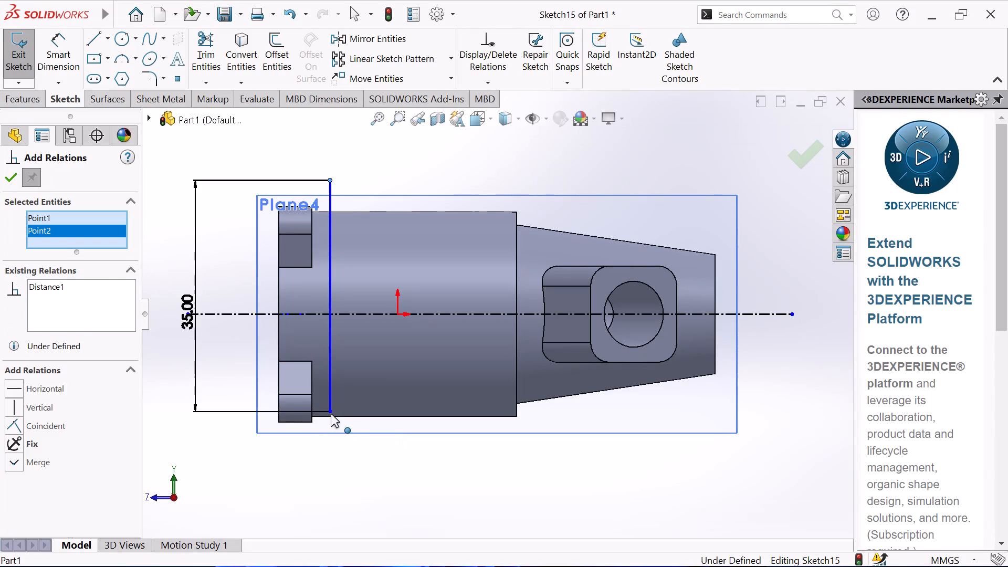
left_click(361, 315)
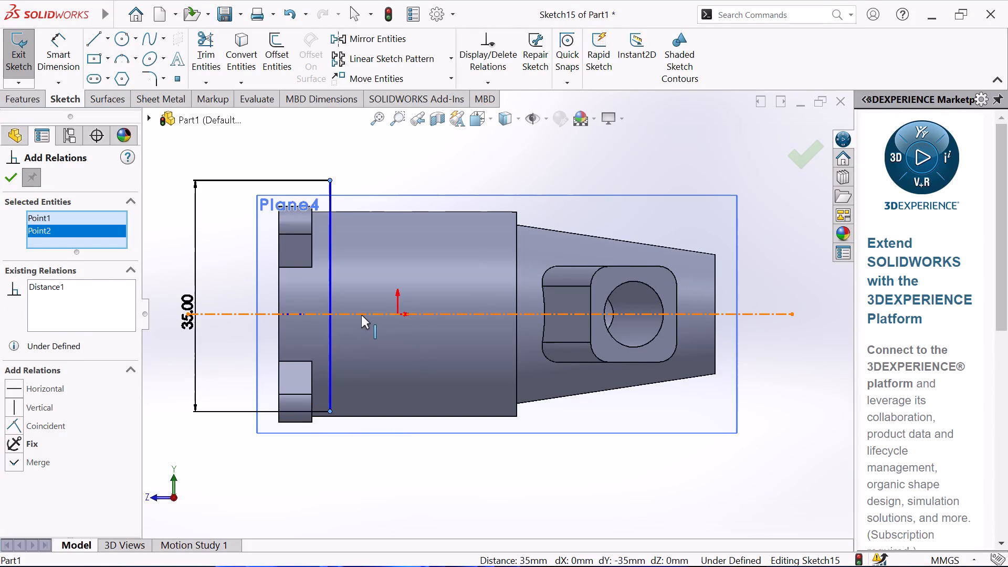
left_click(14, 398)
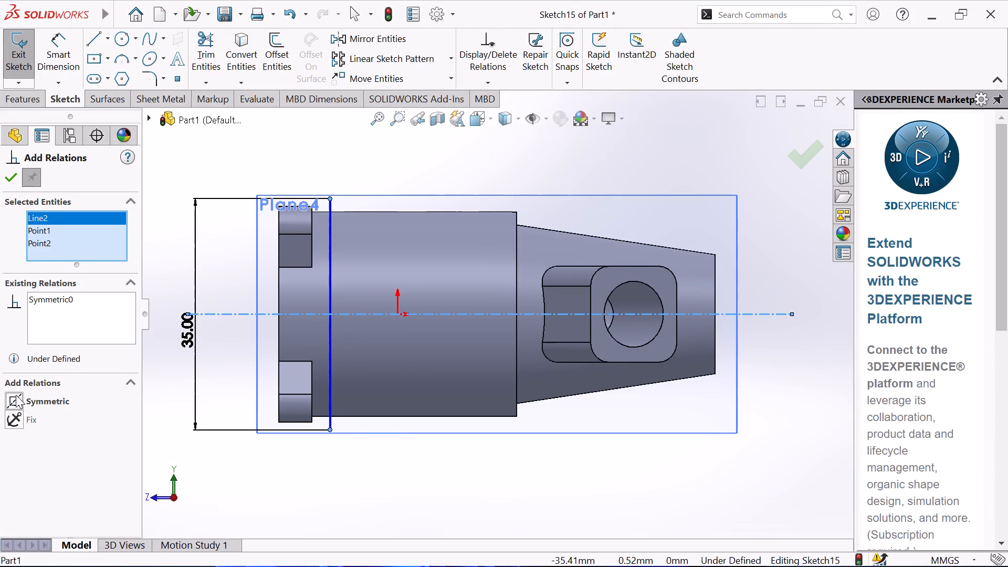
left_click(8, 186)
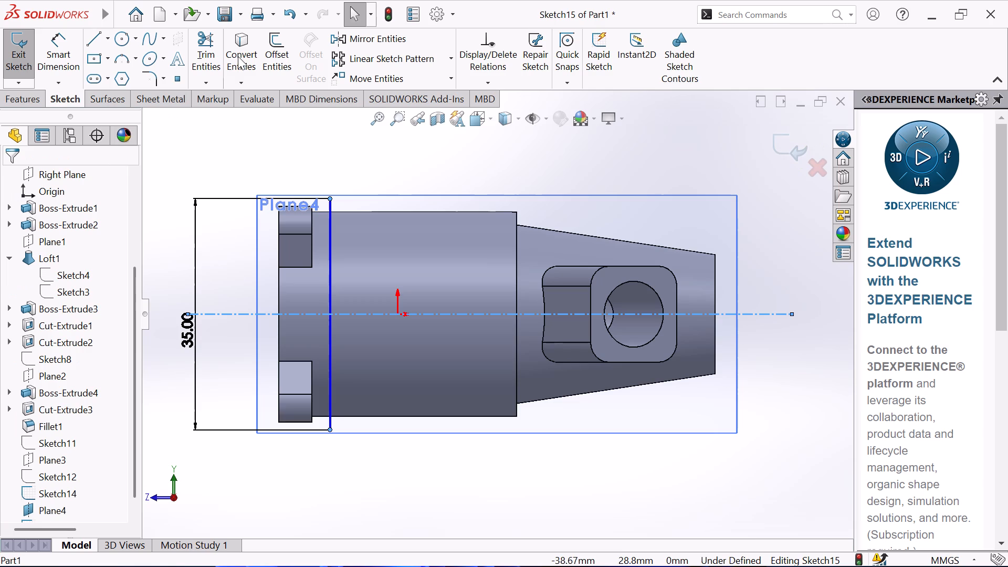
Draw a second vertical line about 34 mm long across the cylinder, near its shoulder with the tapered end.
left_click(93, 43)
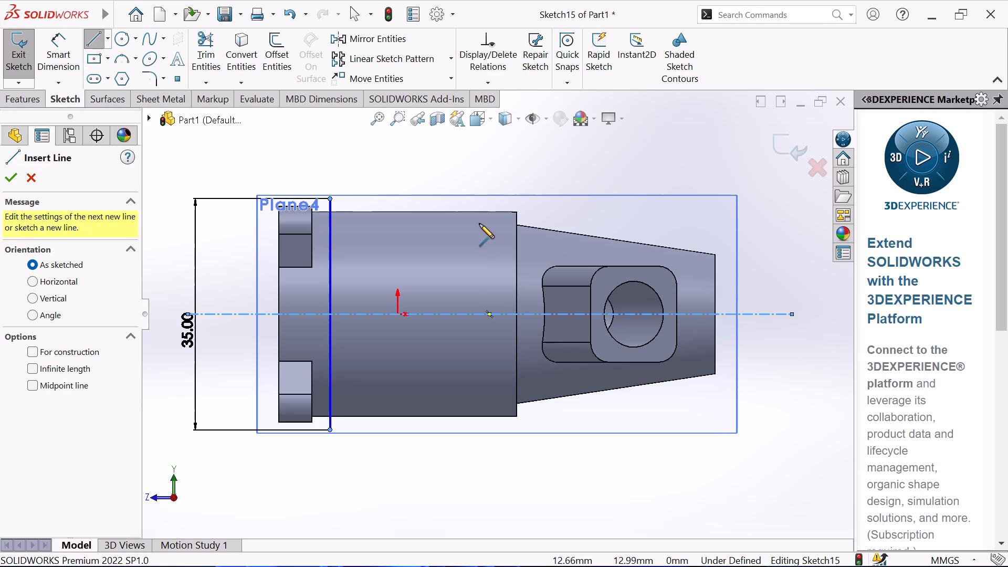
left_click(477, 204)
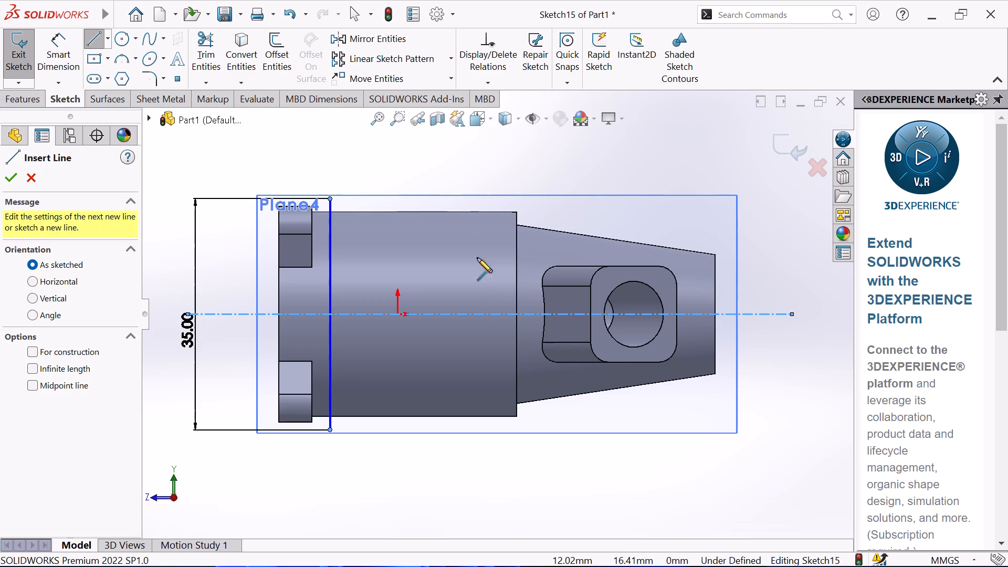
left_click(477, 427)
right_click(585, 199)
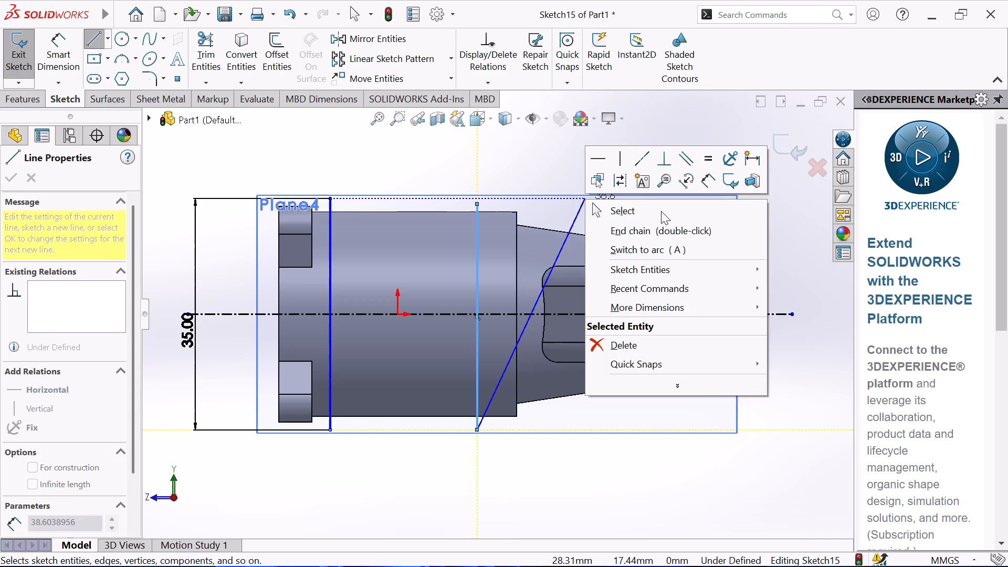
left_click(661, 211)
Add a symmetric relation between the second vertical line's two endpoints about the horizontal centerline.
left_click(479, 83)
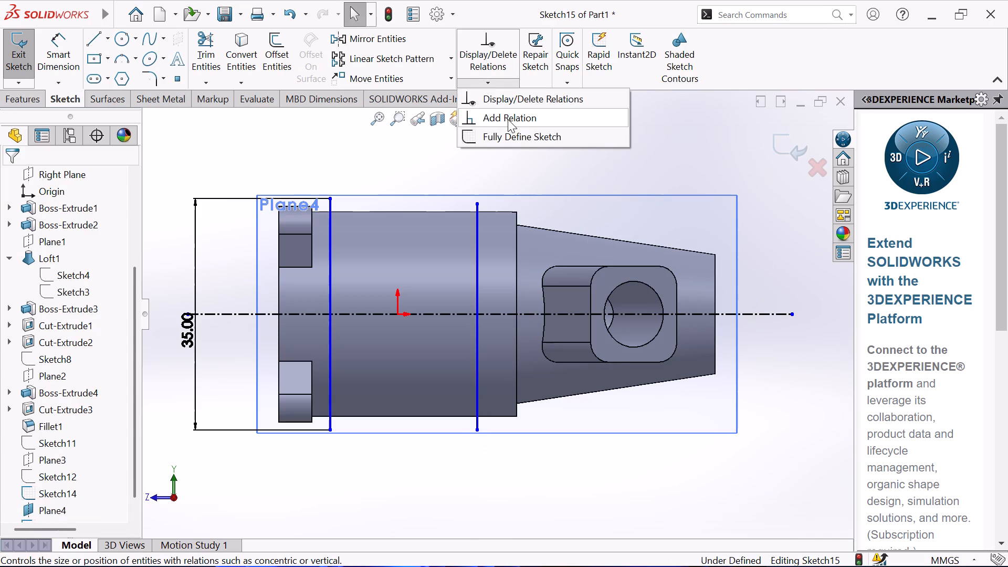
left_click(508, 119)
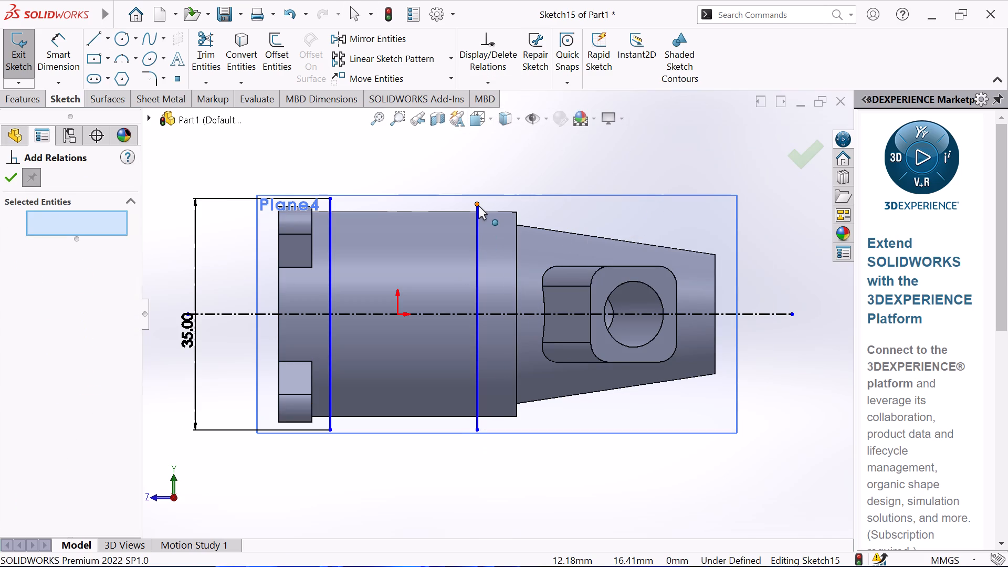
left_click(479, 205)
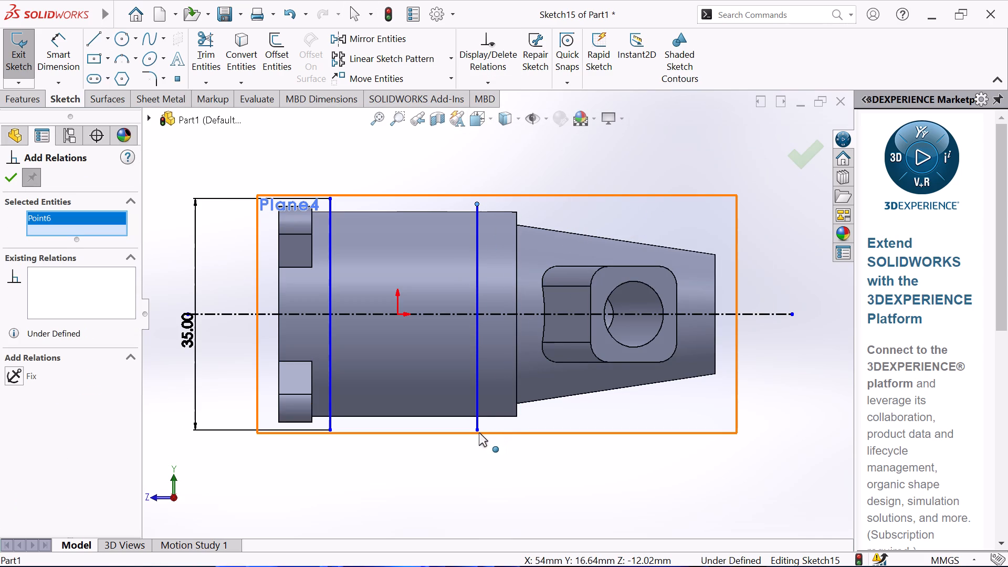
left_click(479, 432)
left_click(433, 311)
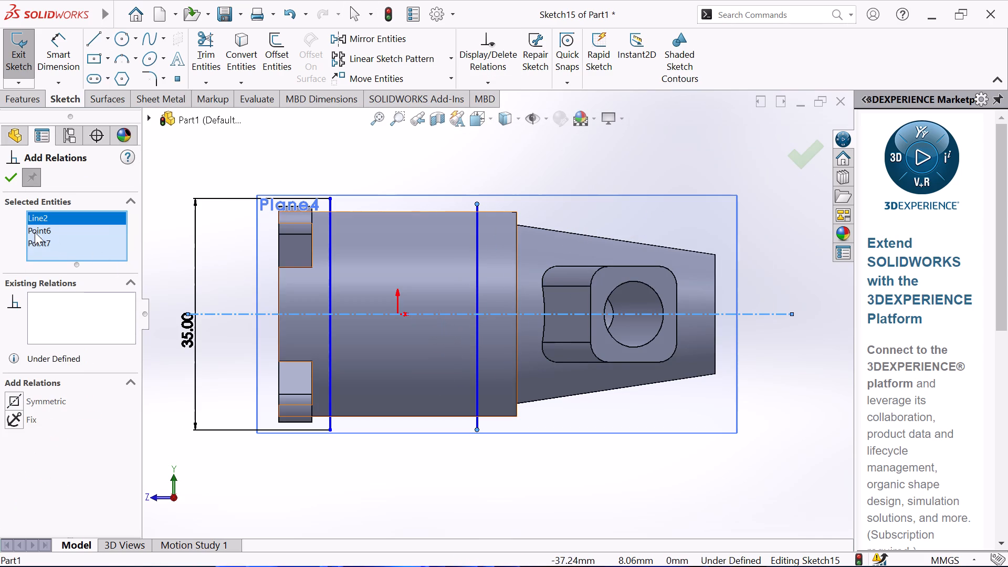
left_click(15, 399)
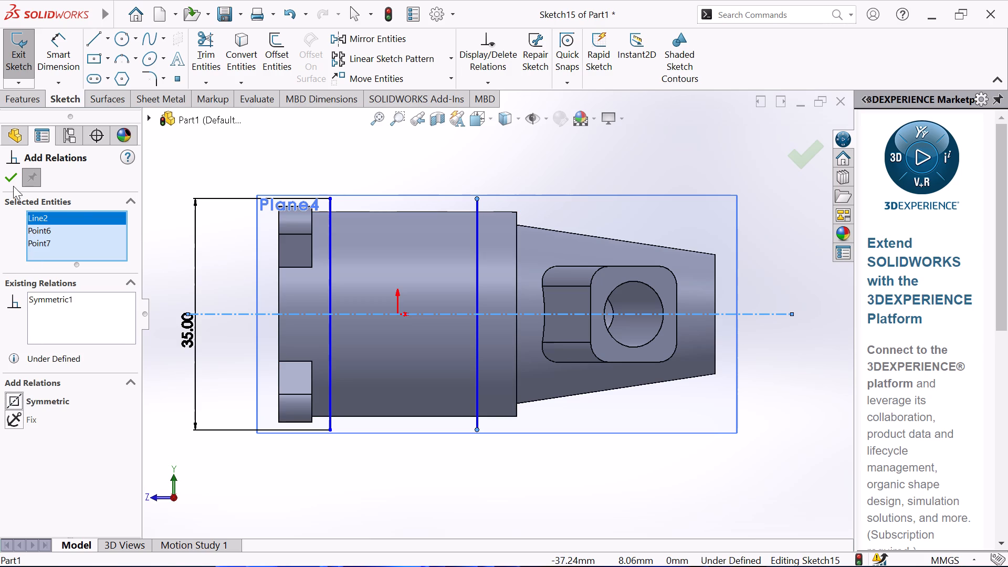
left_click(13, 184)
Dimension the second vertical line's length as 29.3 mm.
left_click(61, 43)
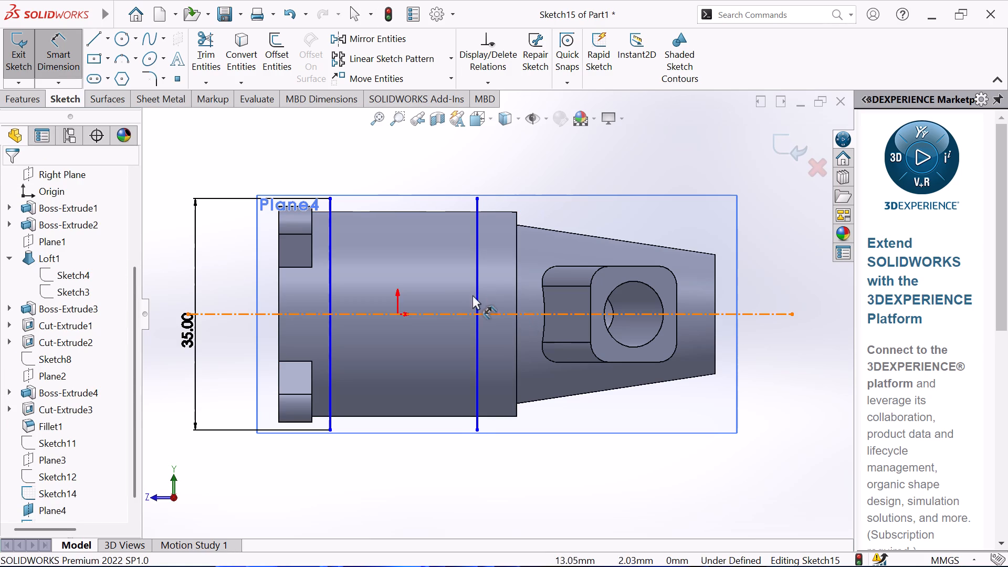
left_click(478, 279)
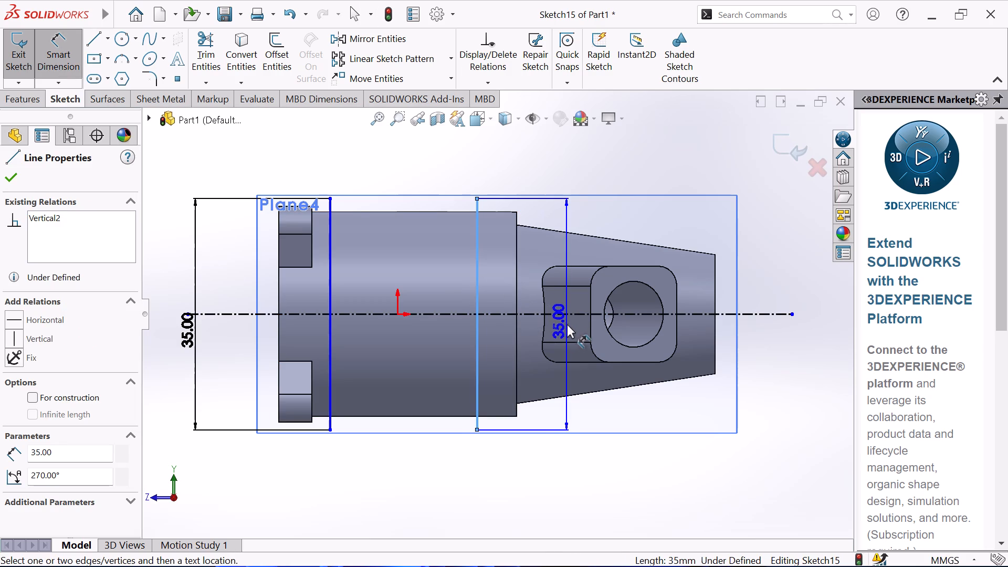
left_click(568, 331)
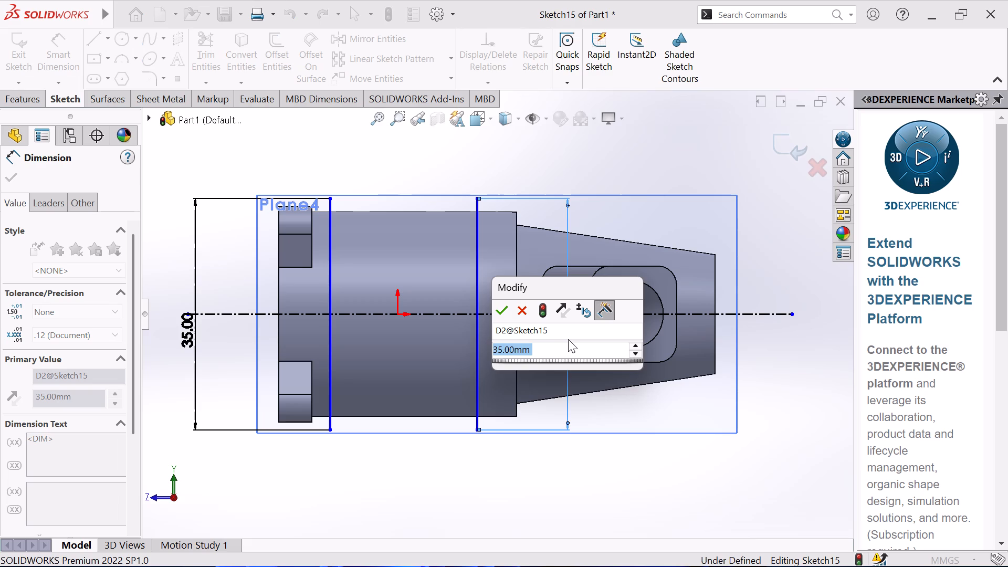
key("2")
type("9.")
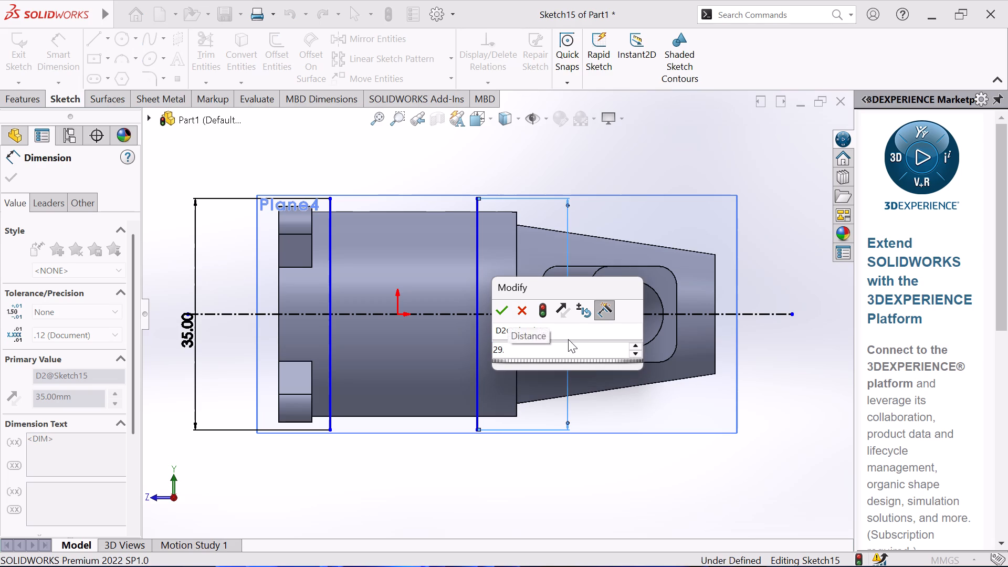
key("3")
left_click(568, 339)
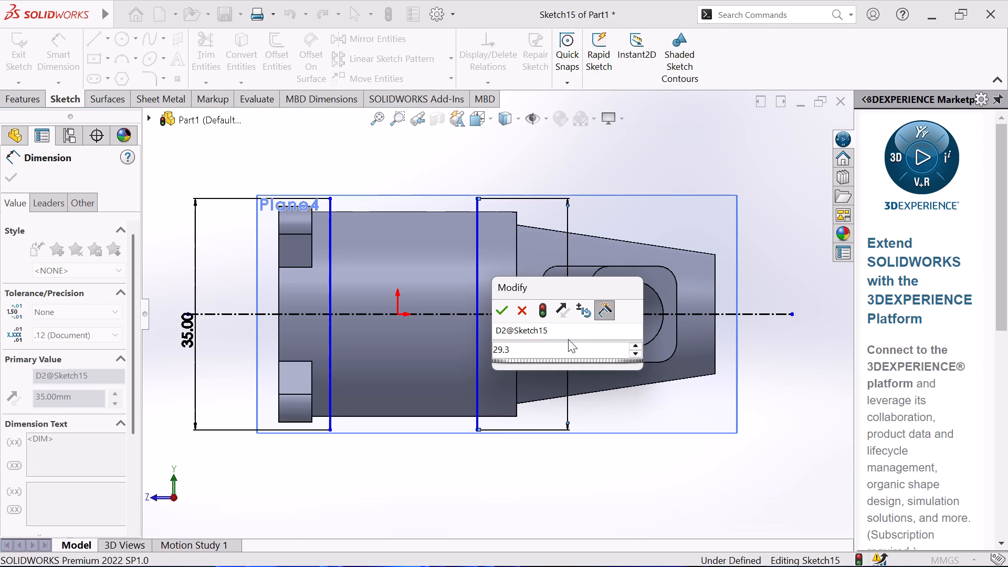
key("Return")
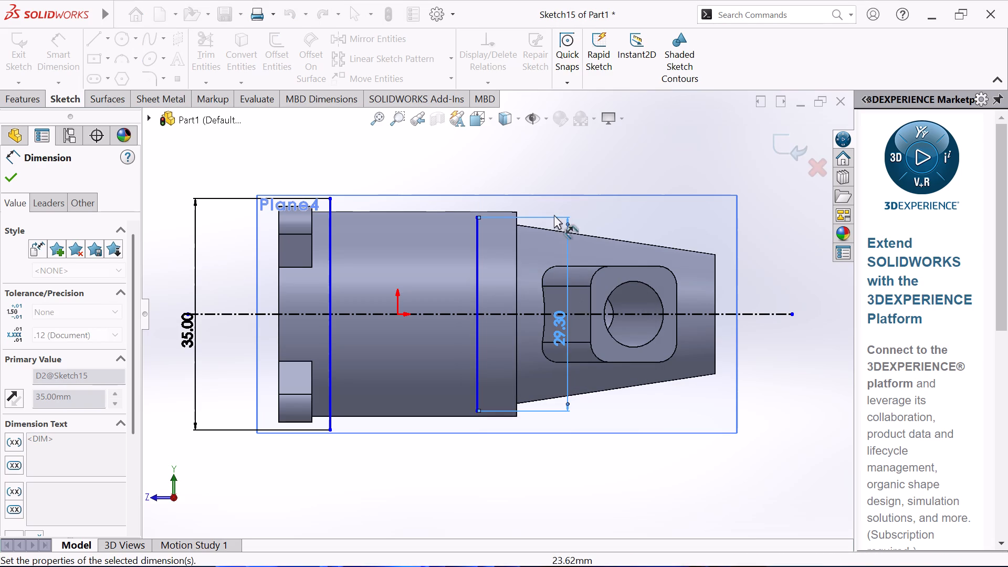
right_click(563, 163)
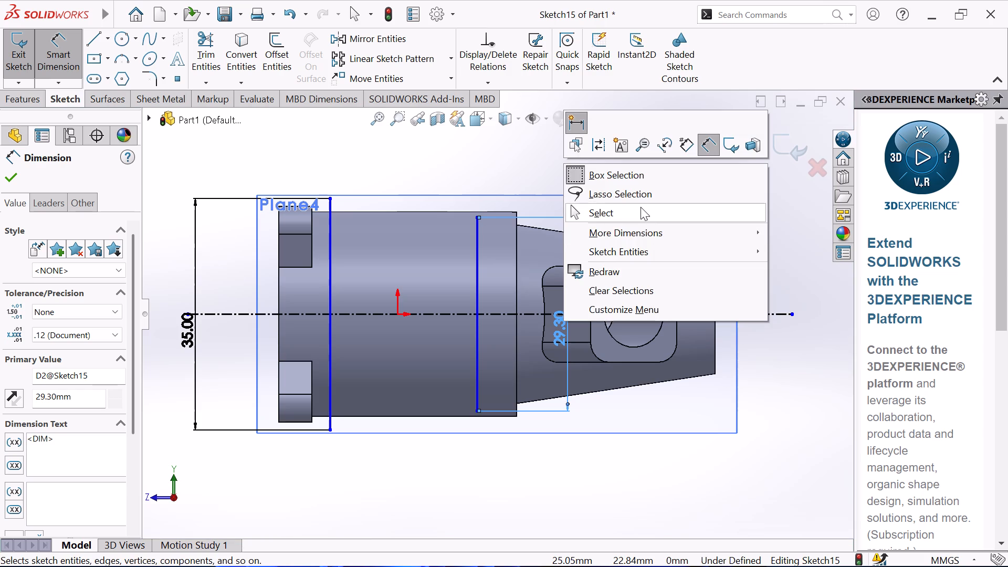
left_click(635, 217)
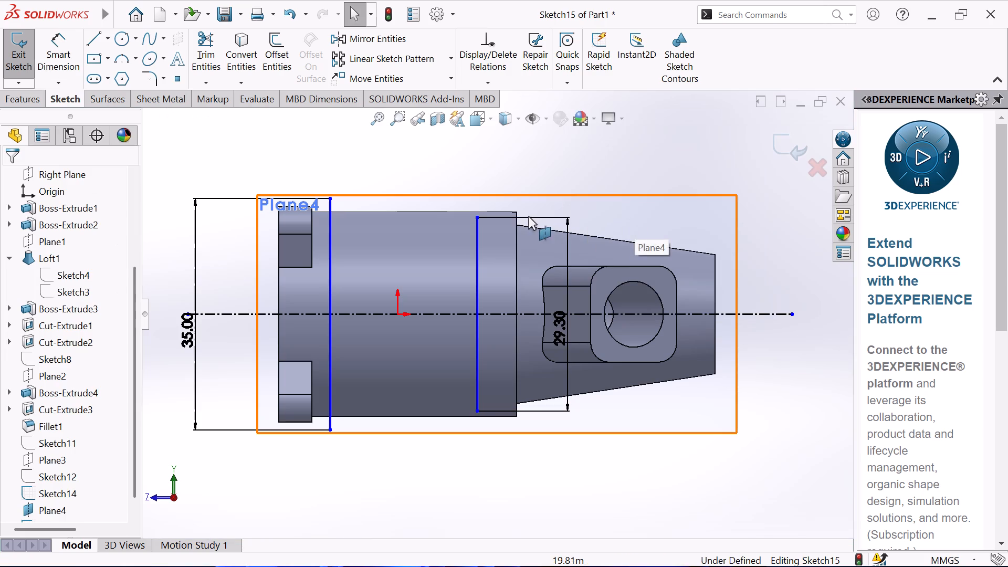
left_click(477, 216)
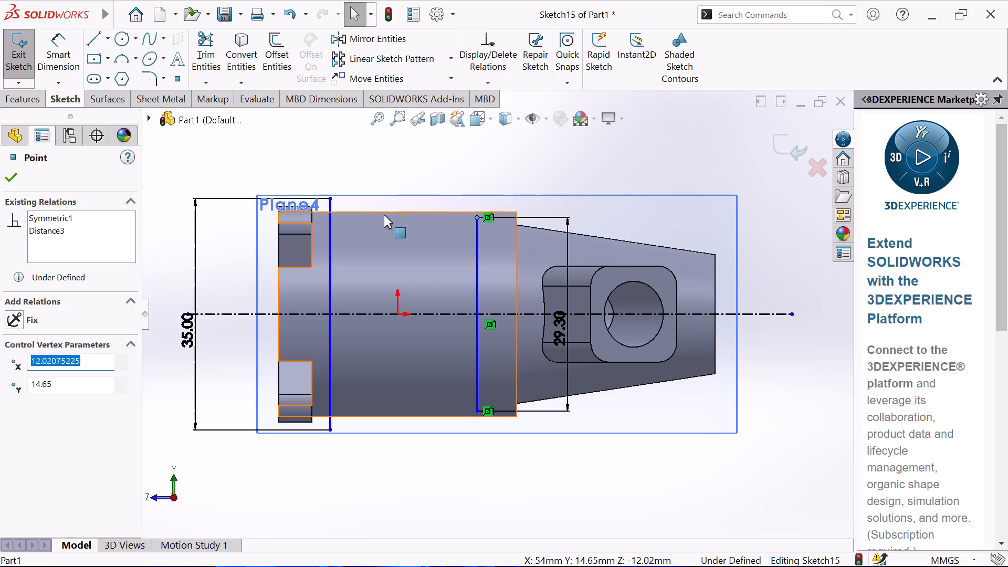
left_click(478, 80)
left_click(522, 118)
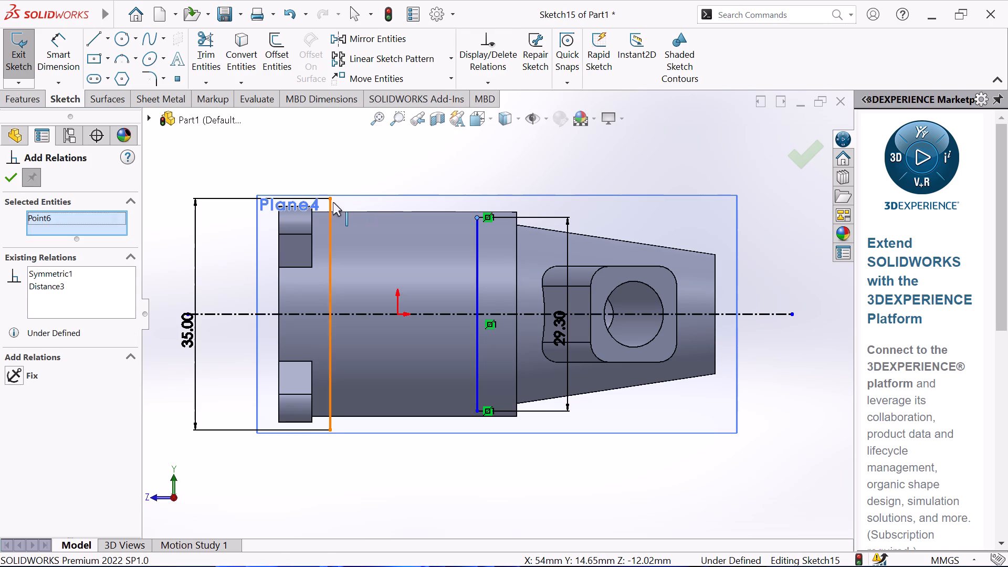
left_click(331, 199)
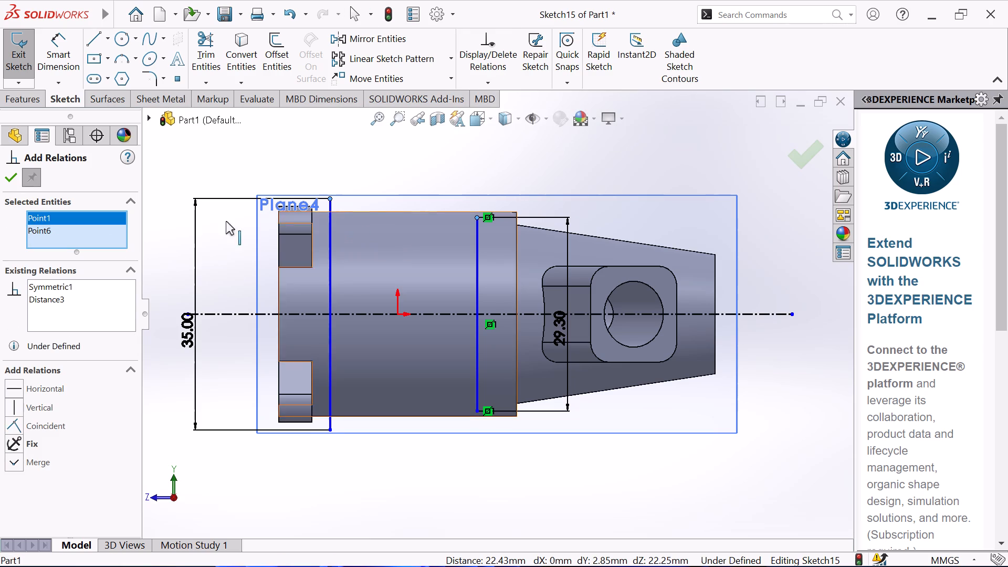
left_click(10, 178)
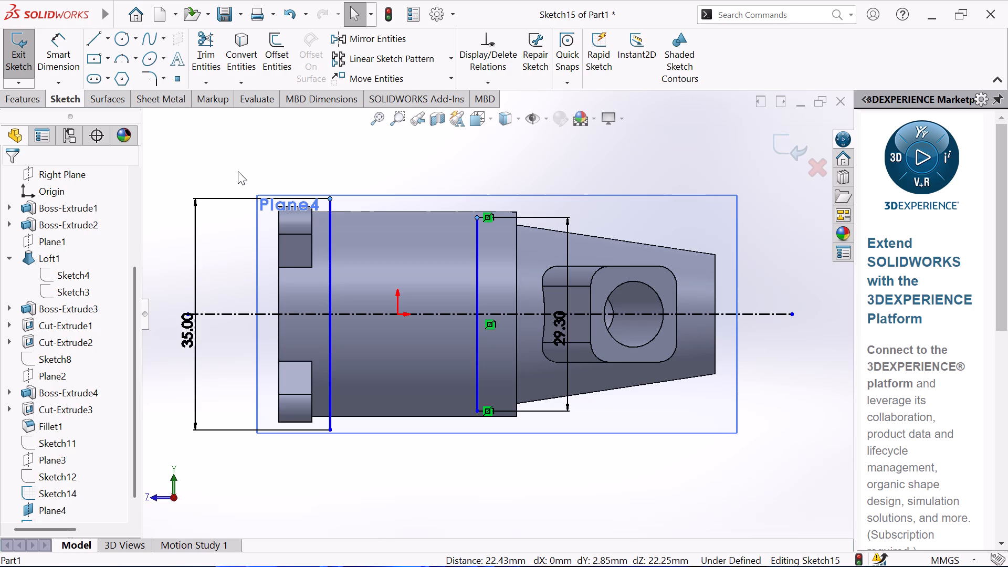
Draw a vertical centerline about 52 mm long through the origin, extending past both sides of the cylinder.
left_click(110, 43)
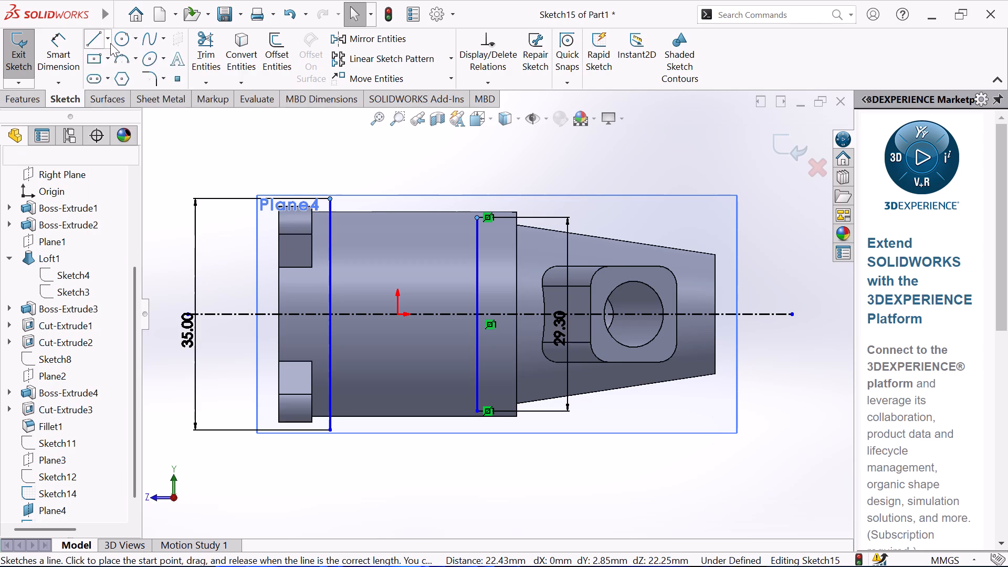
left_click(96, 85)
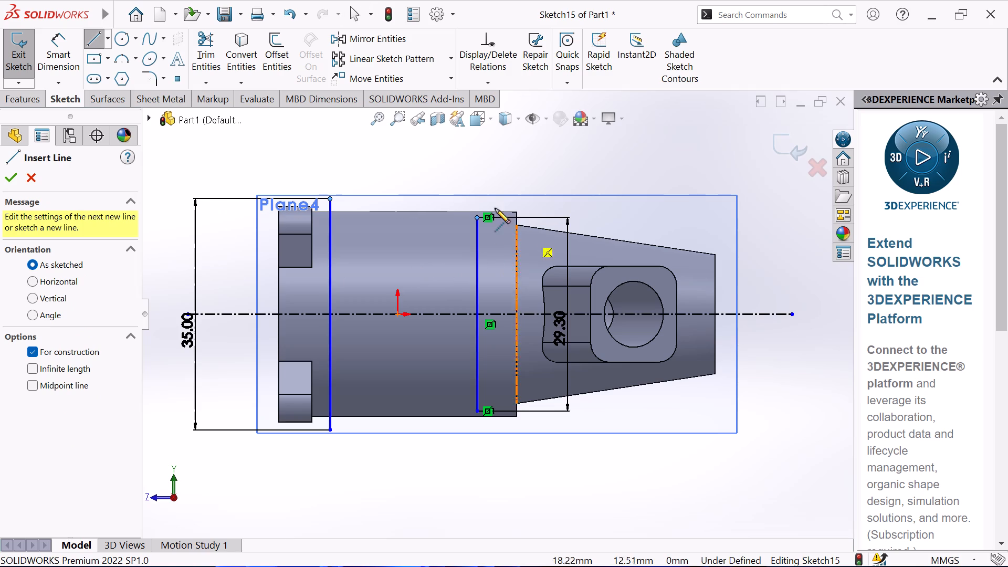
left_click(395, 136)
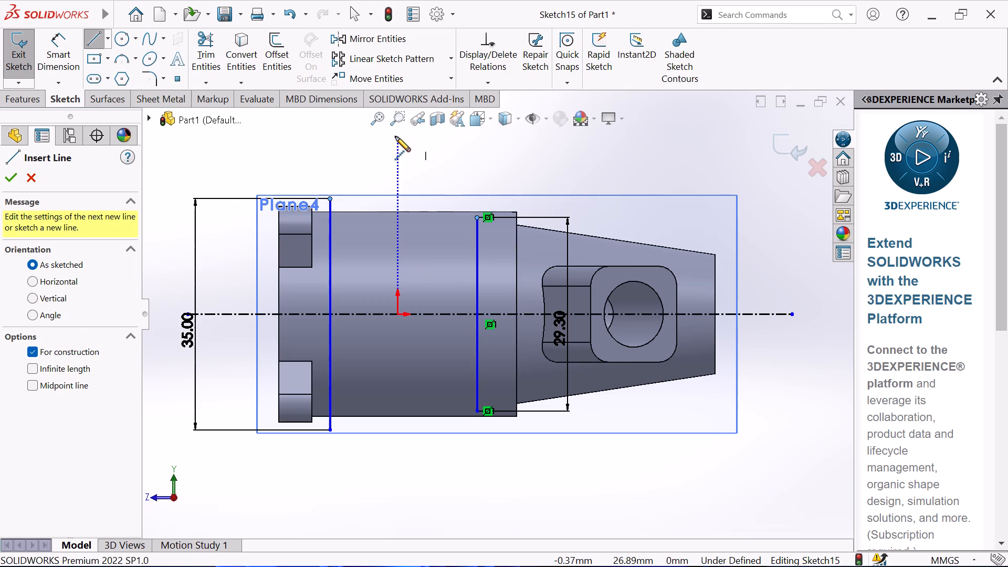
left_click(399, 482)
right_click(460, 477)
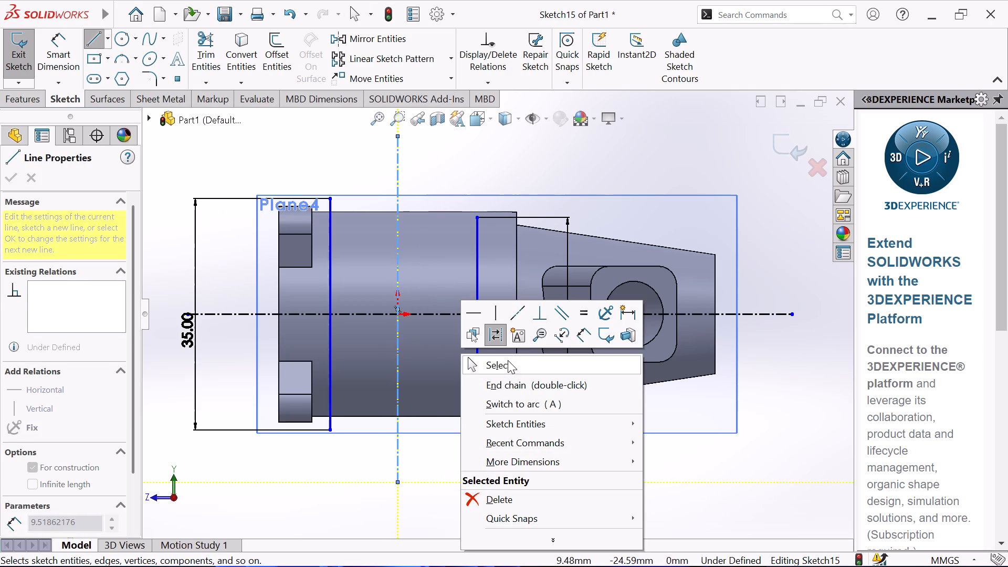
left_click(508, 366)
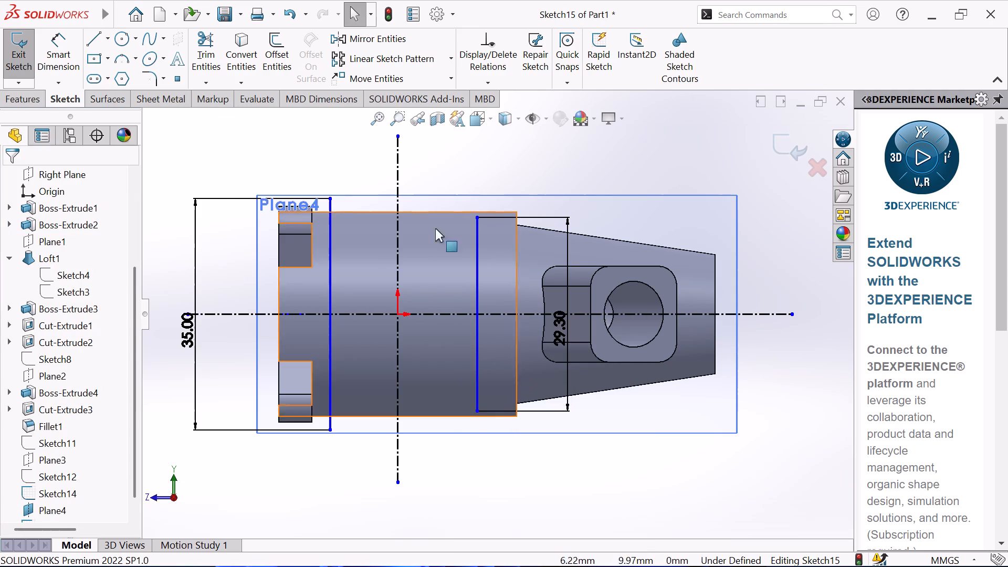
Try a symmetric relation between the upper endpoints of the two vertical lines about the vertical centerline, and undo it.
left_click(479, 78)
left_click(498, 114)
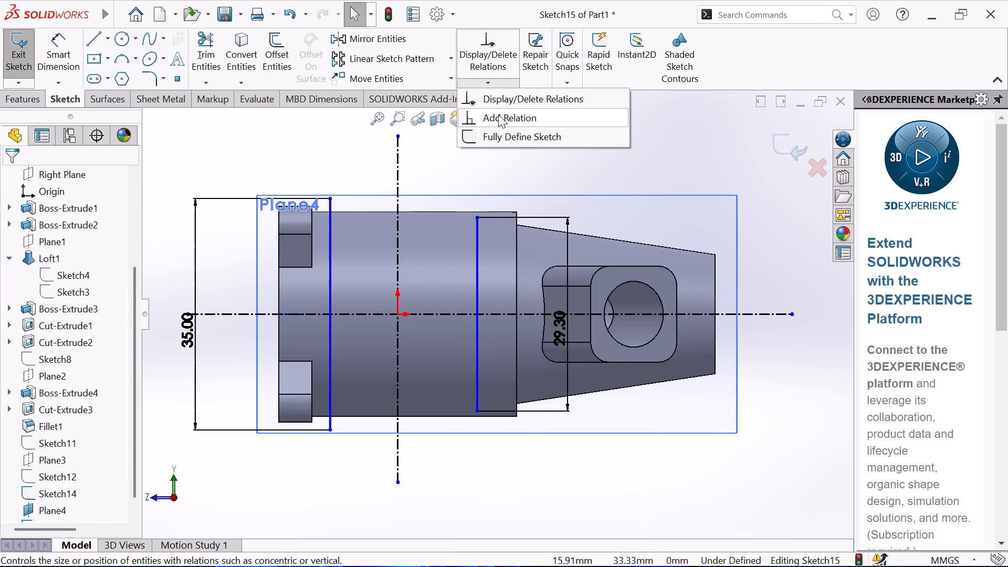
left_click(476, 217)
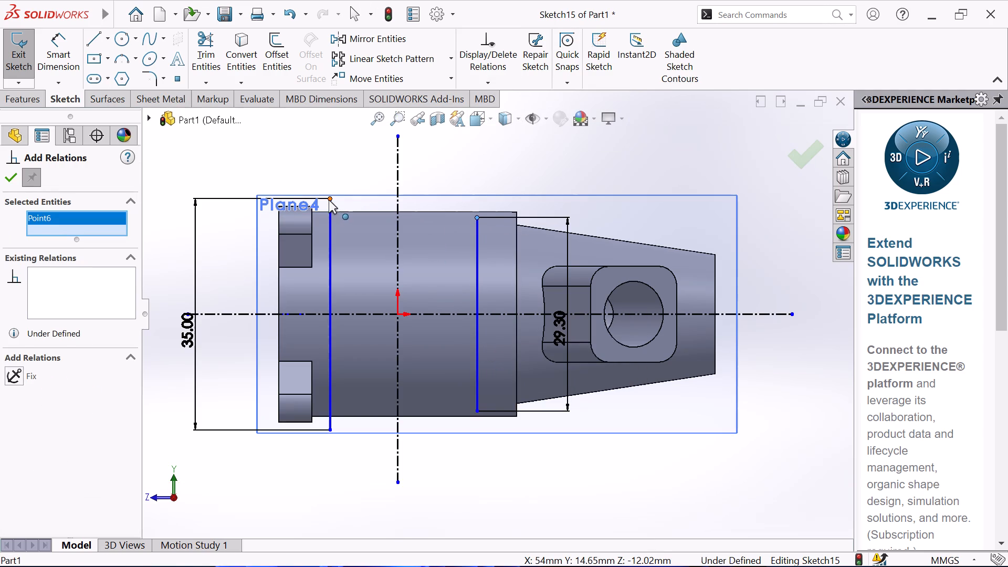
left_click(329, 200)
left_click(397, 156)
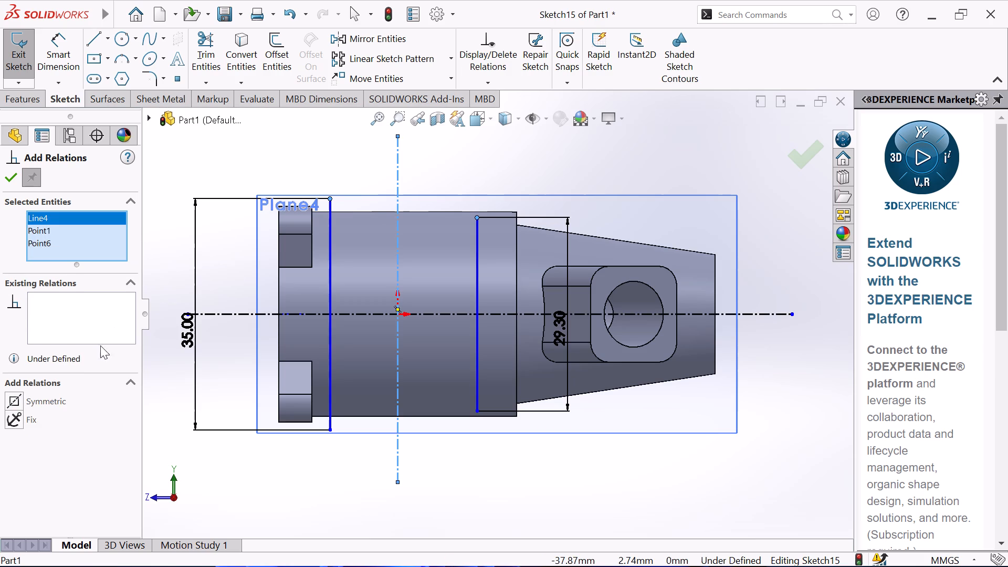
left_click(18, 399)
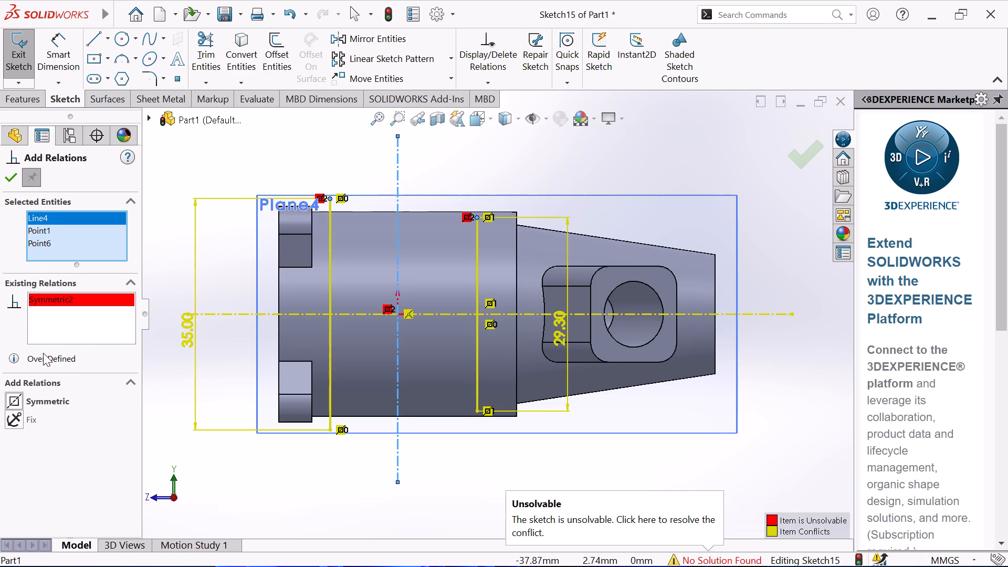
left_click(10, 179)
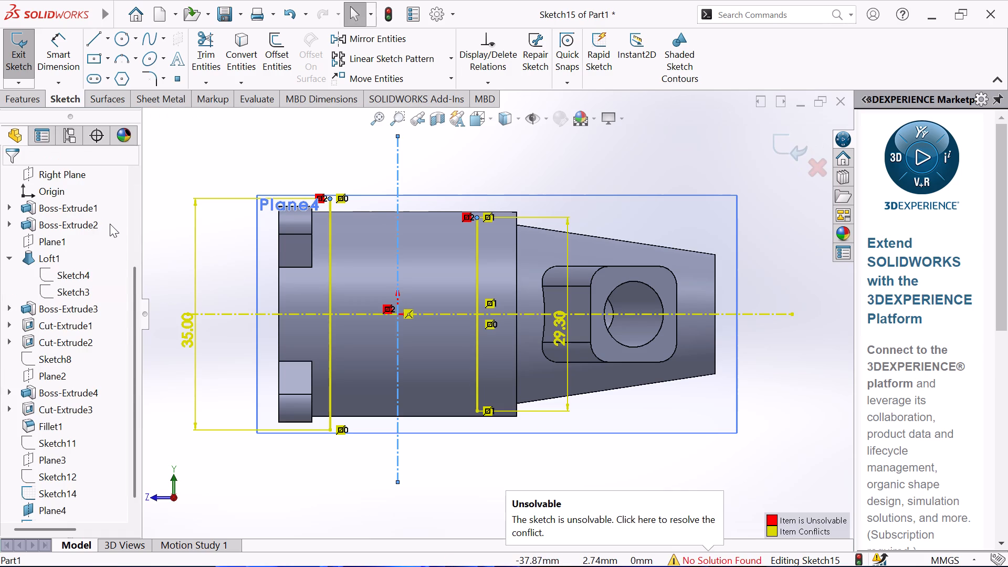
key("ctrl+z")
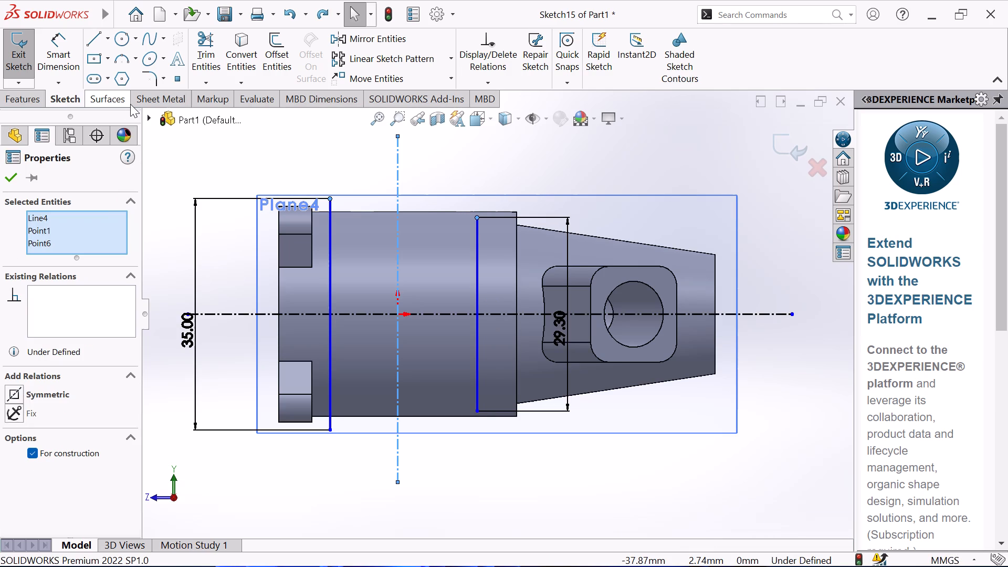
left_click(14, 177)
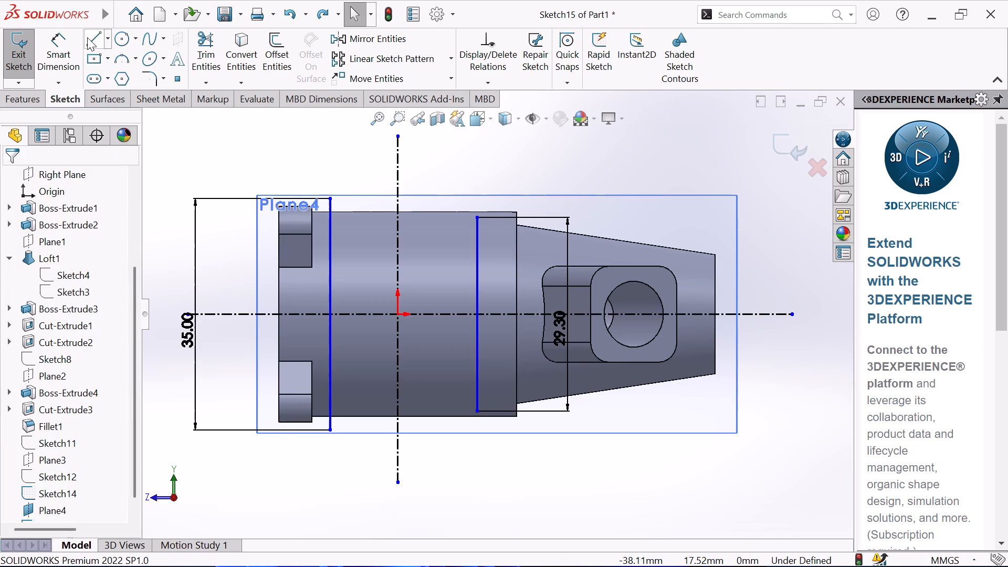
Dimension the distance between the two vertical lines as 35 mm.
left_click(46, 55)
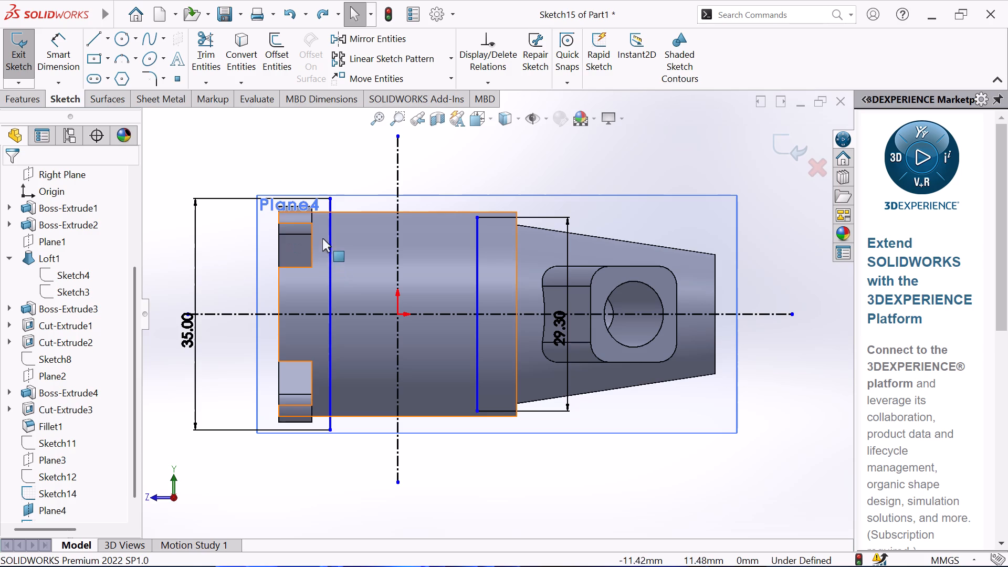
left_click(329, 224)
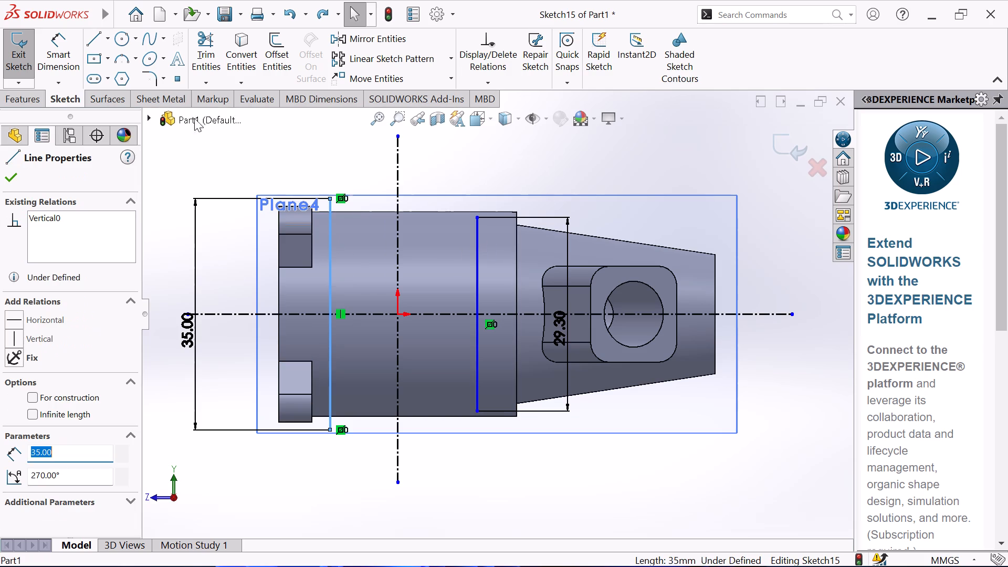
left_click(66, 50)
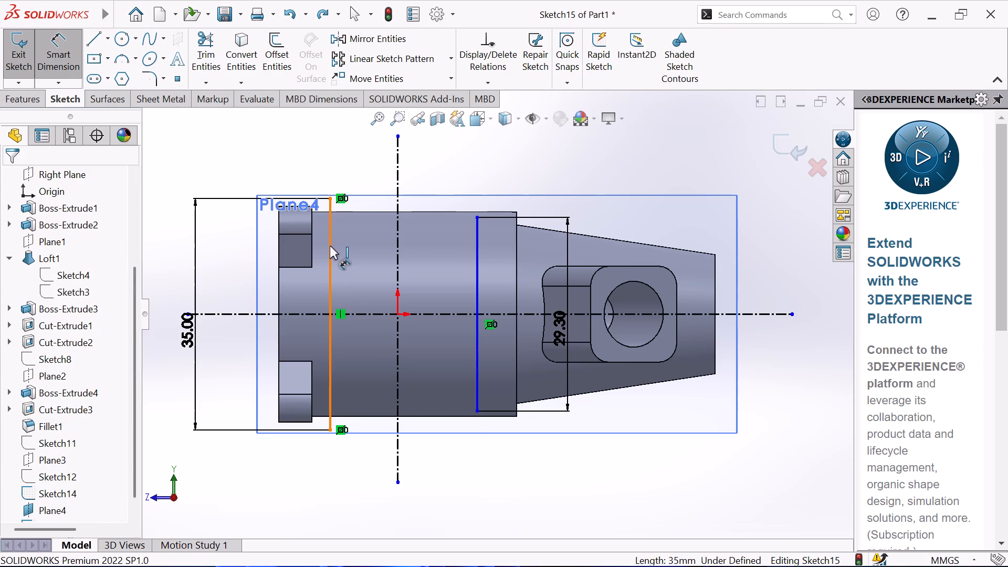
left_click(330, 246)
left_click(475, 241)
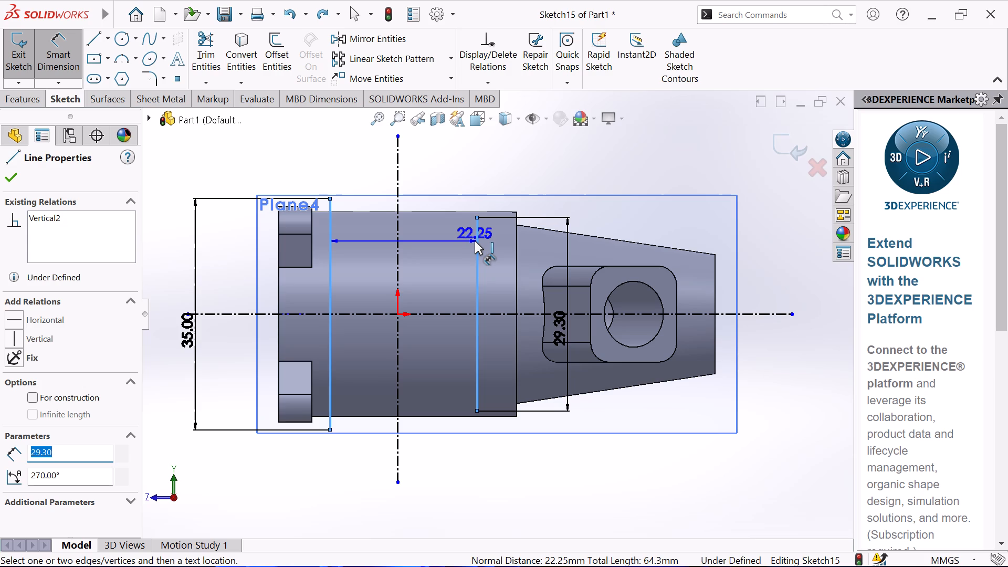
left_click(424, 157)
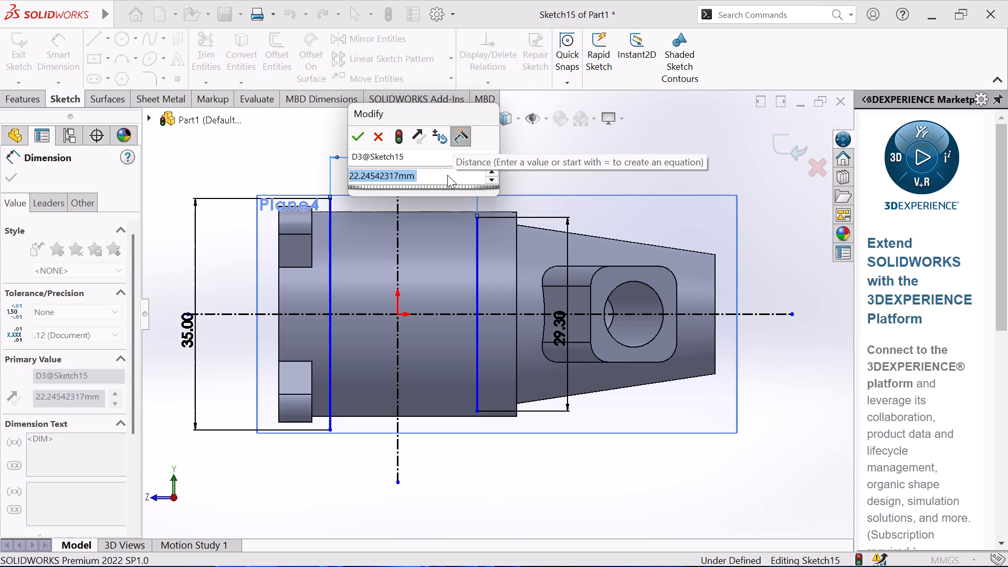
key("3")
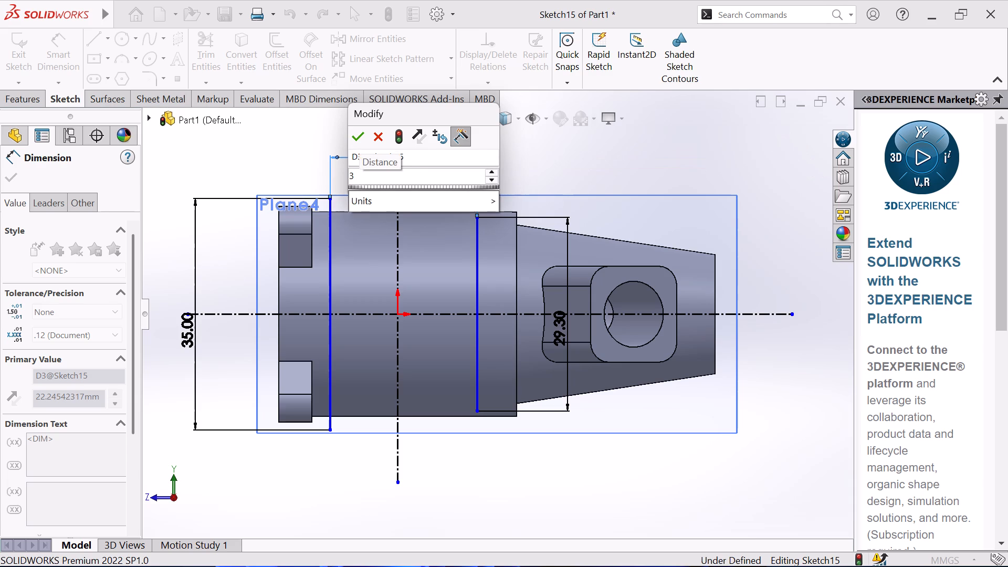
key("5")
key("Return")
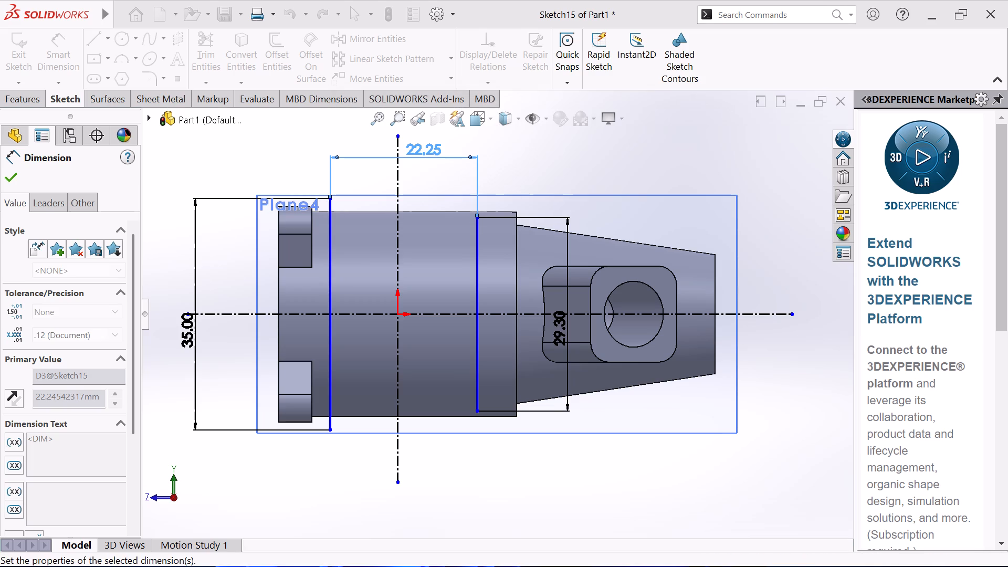
Set the length of the first vertical line, nearest the lugs, to 30.8 mm.
double_click(187, 335)
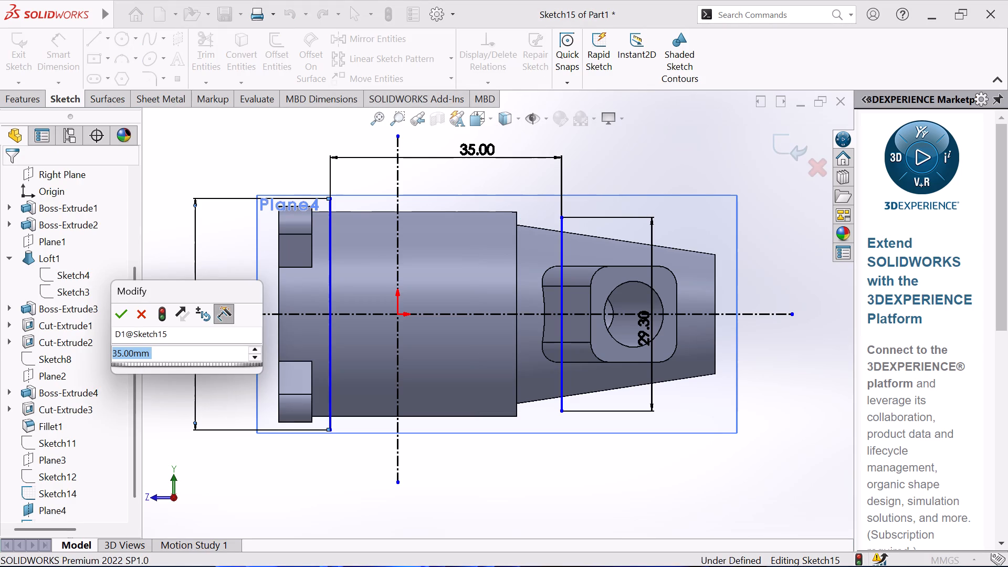
type("30.8")
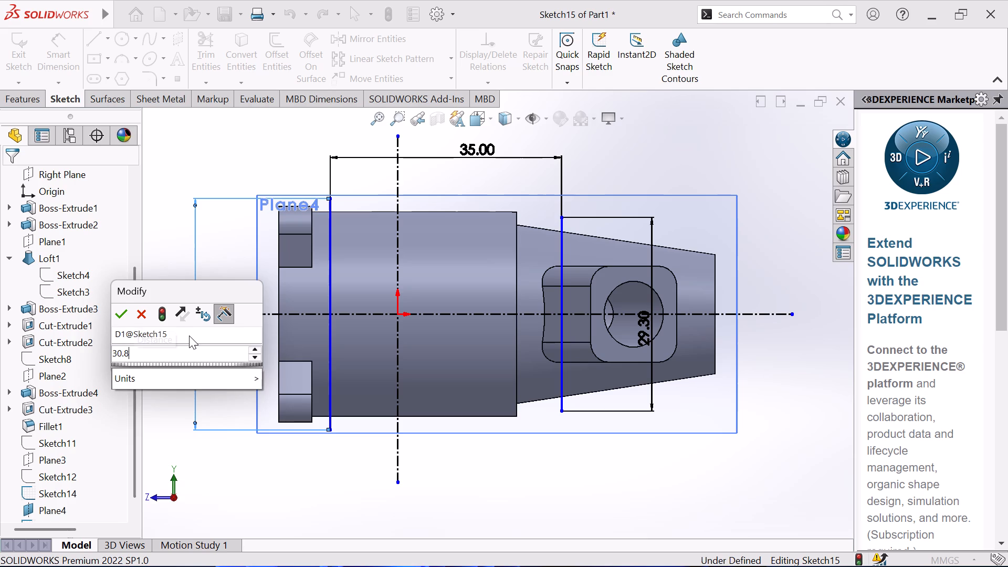
key("Return")
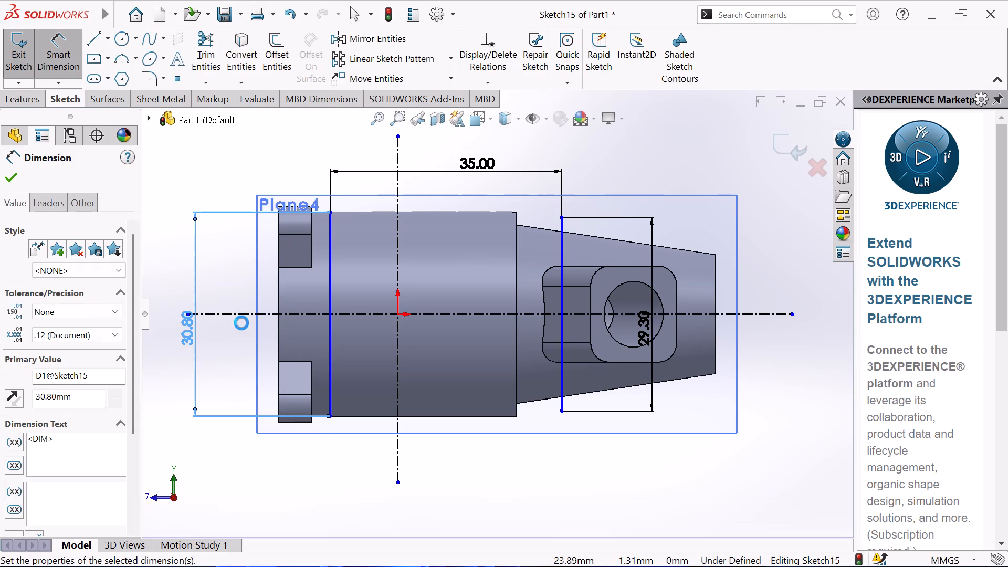
right_click(479, 245)
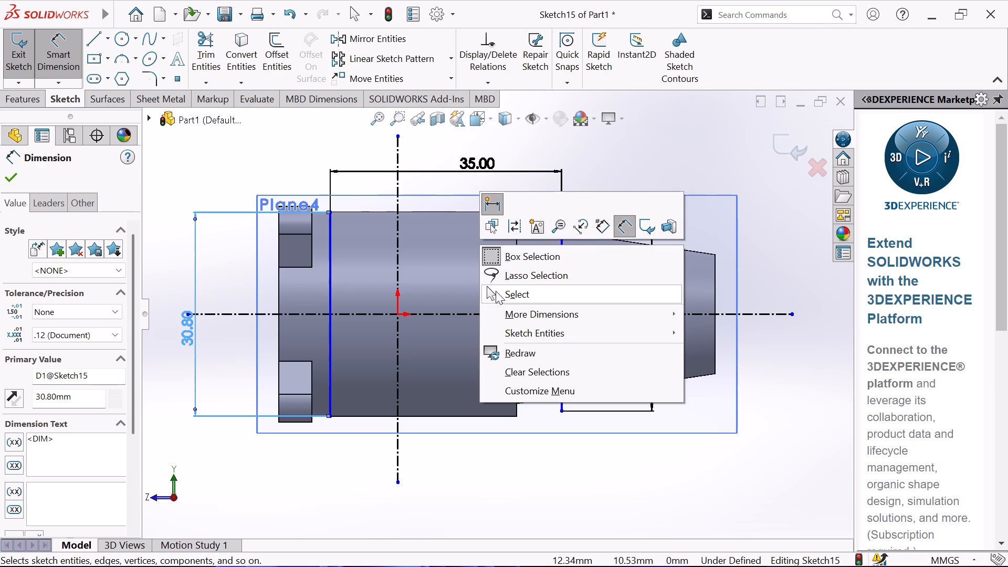
left_click(506, 296)
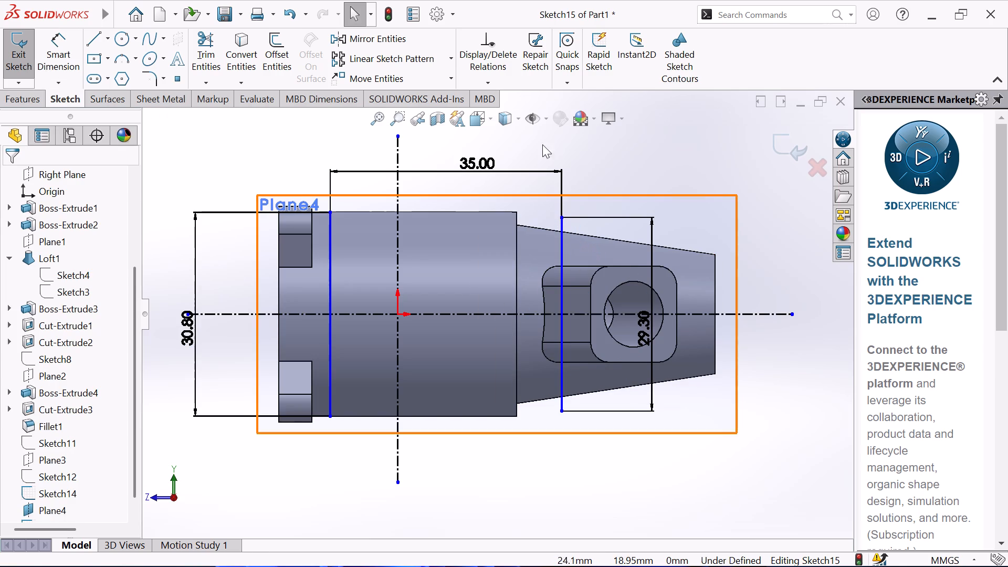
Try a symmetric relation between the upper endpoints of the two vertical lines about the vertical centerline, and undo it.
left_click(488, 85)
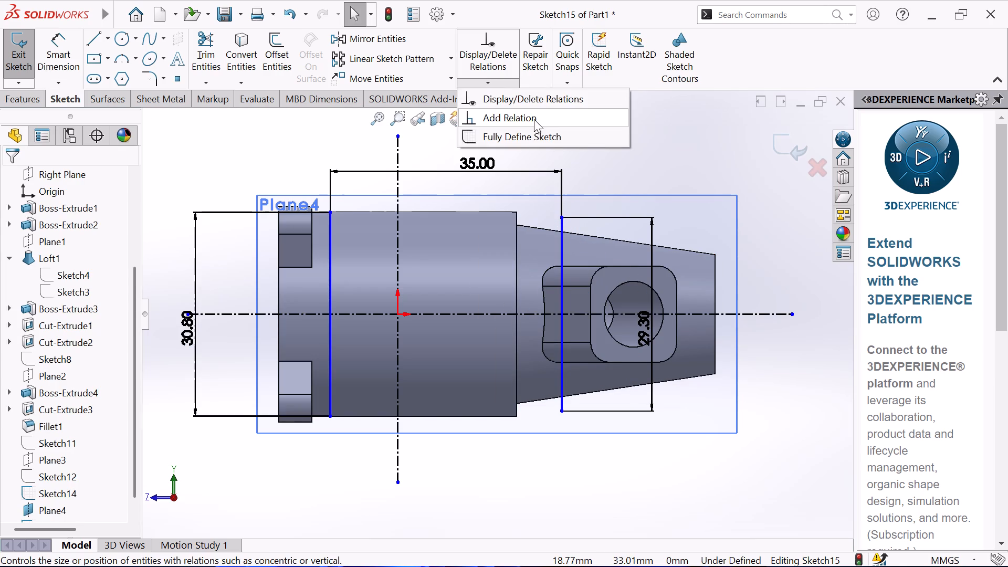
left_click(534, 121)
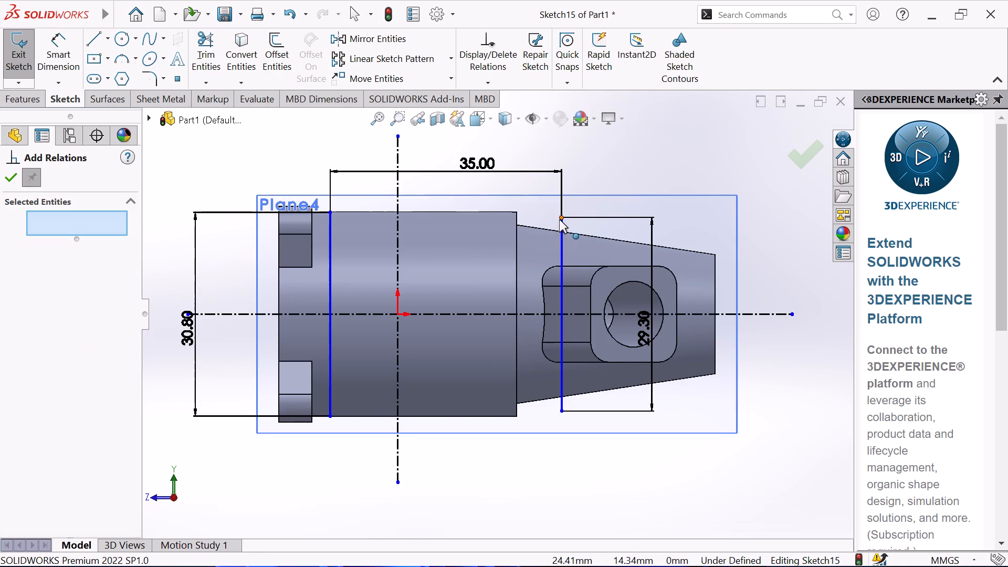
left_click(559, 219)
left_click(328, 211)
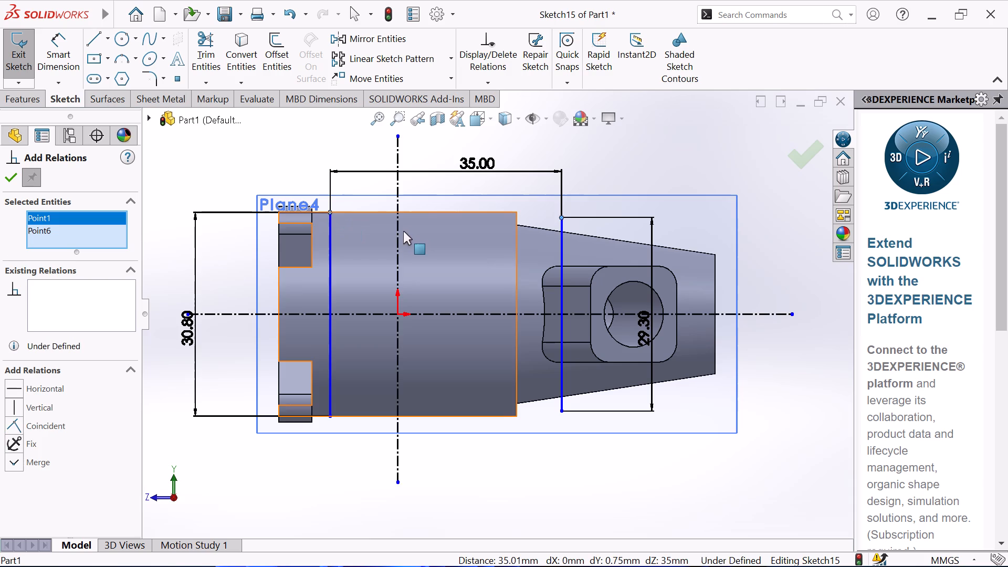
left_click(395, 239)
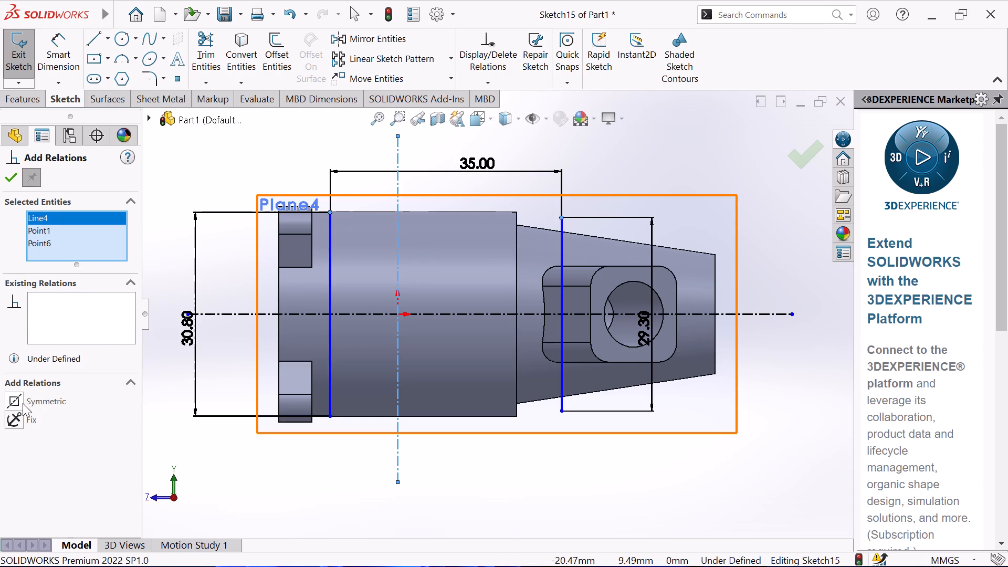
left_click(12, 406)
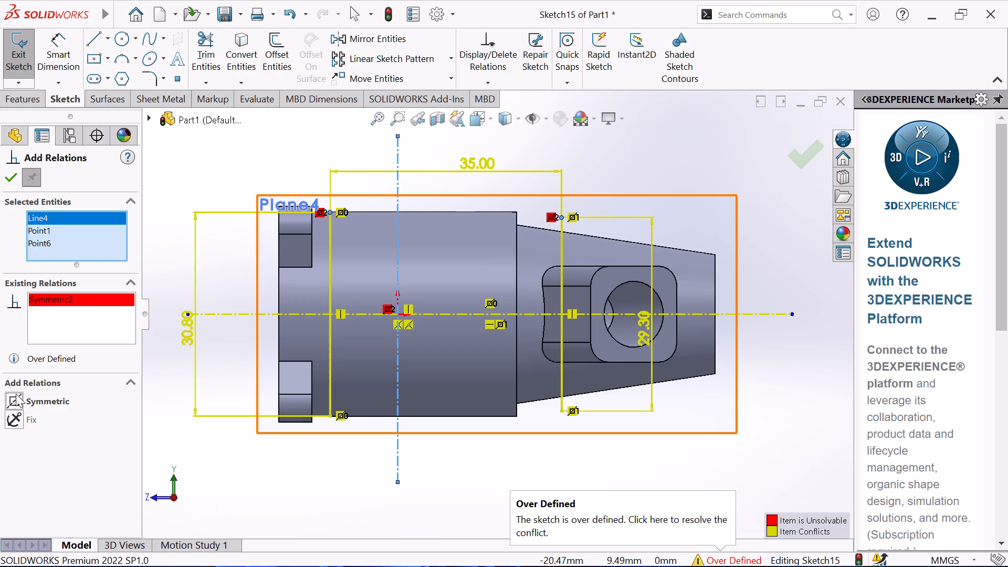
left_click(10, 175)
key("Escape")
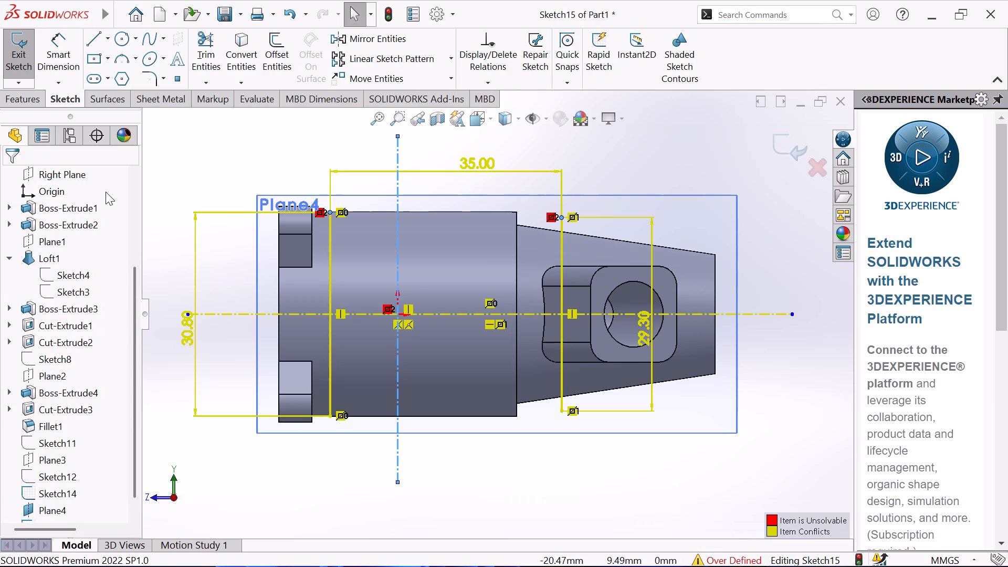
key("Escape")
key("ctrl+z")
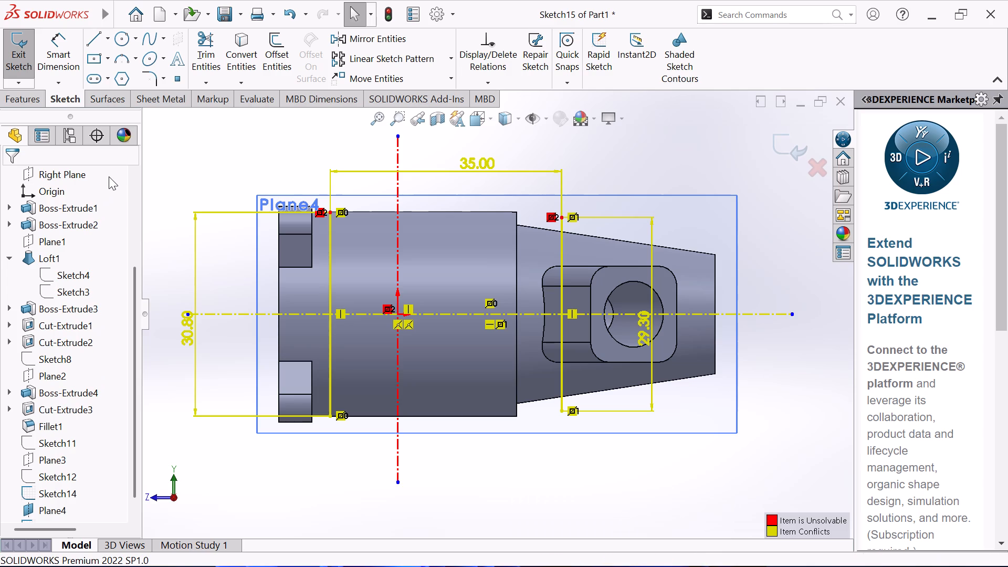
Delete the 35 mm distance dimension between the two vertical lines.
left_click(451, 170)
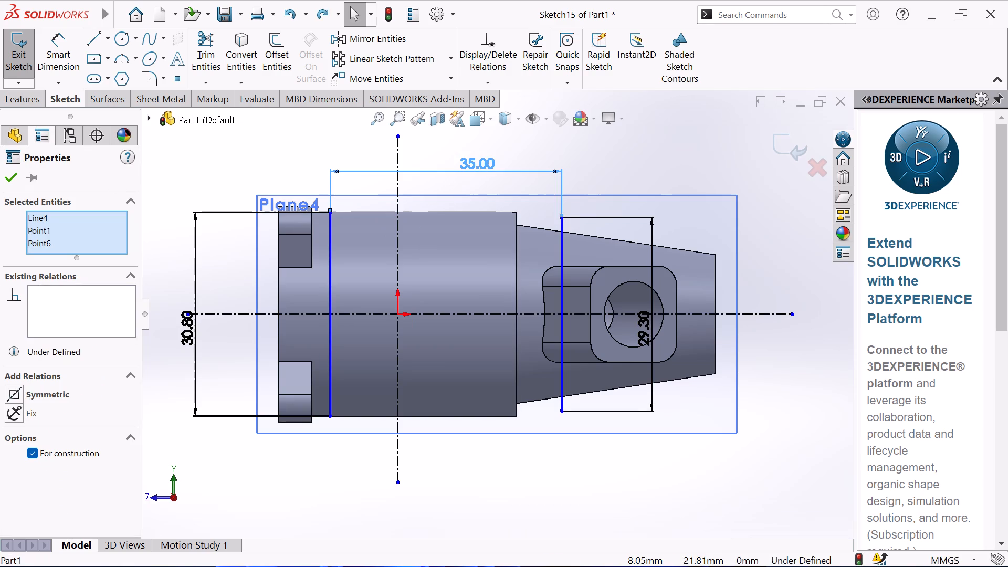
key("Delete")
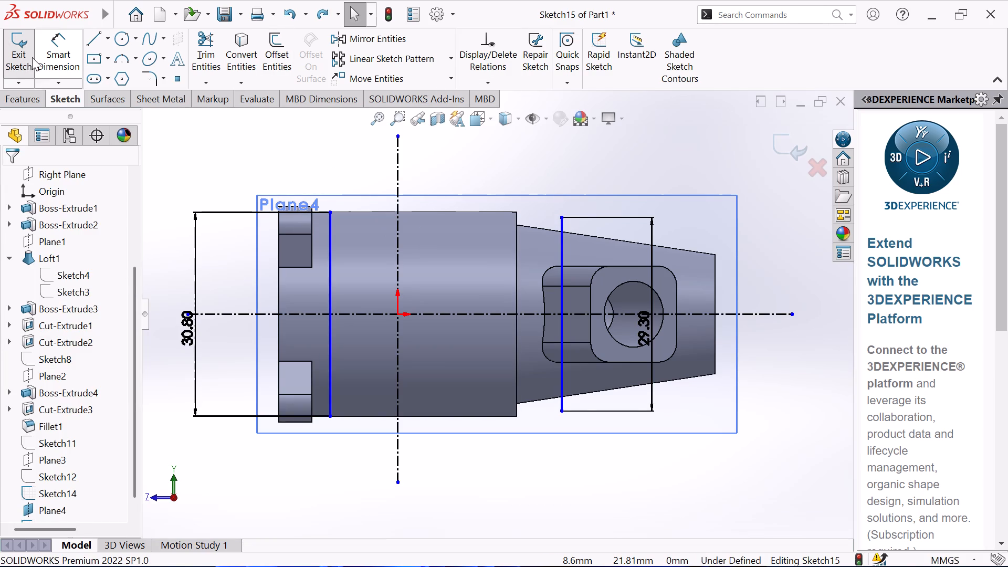
Dimension the distance from the vertical centerline to the second vertical line, near the tapered end, as 17.5 mm.
left_click(59, 47)
left_click(563, 372)
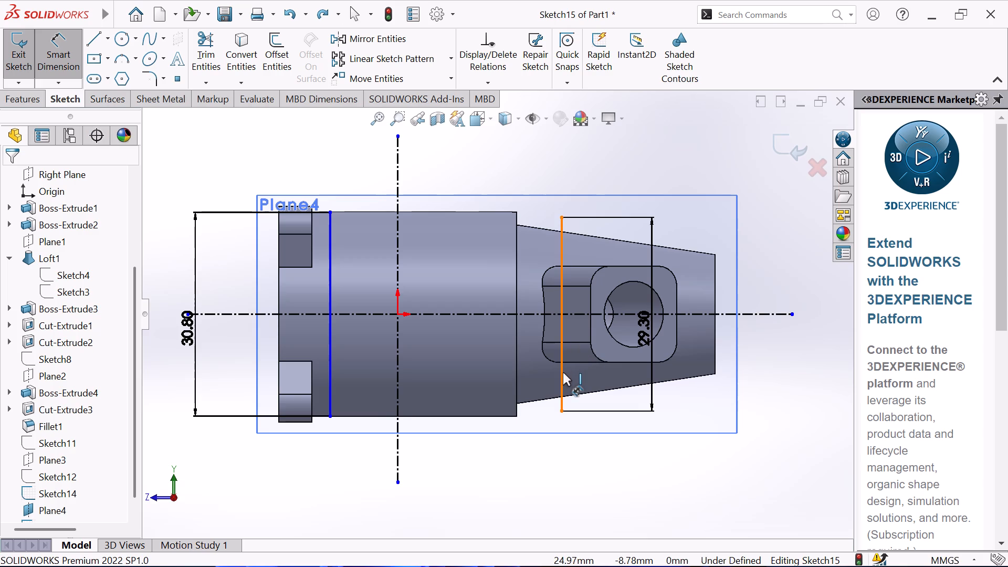
left_click(398, 391)
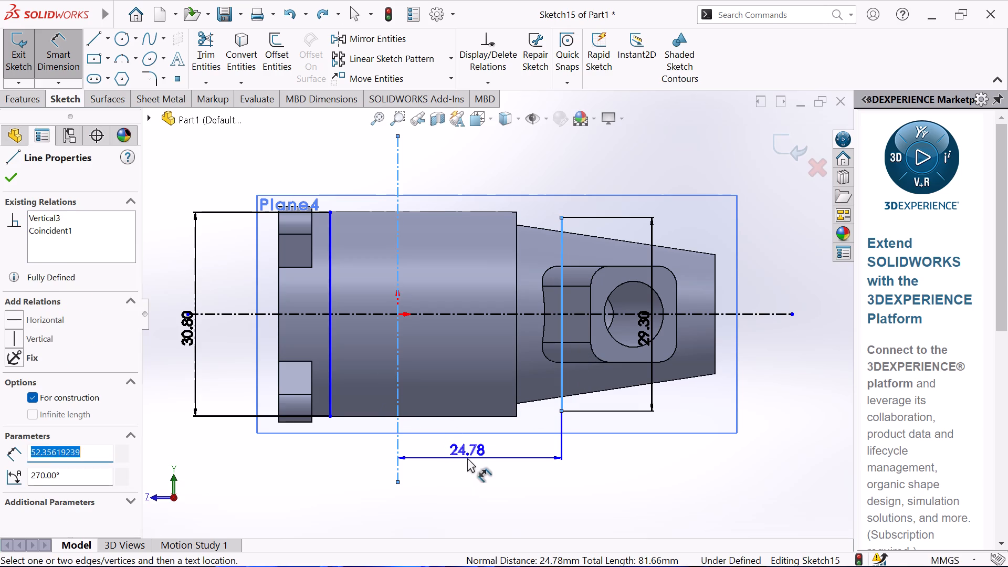
left_click(467, 458)
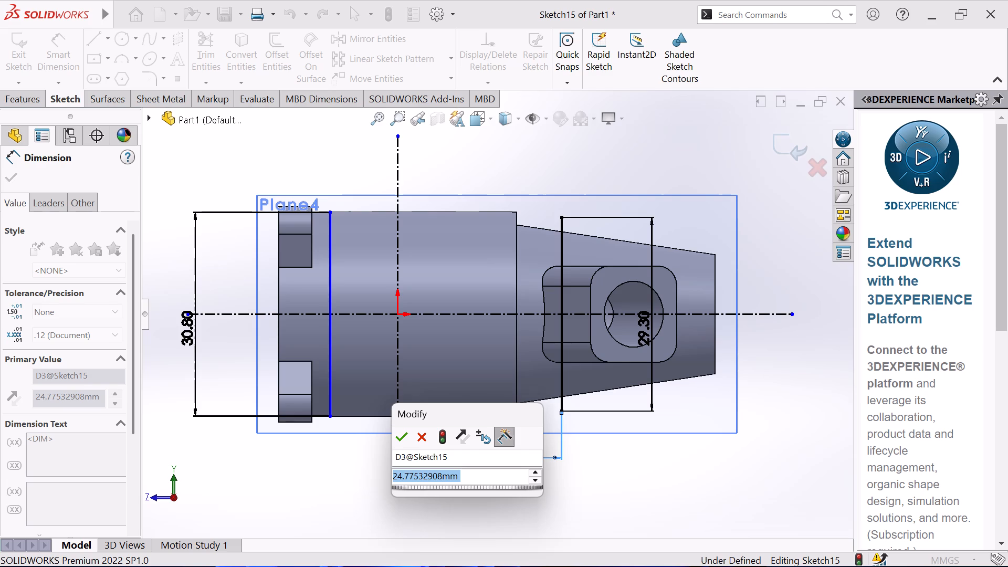
key("1")
type("7.5")
key("Return")
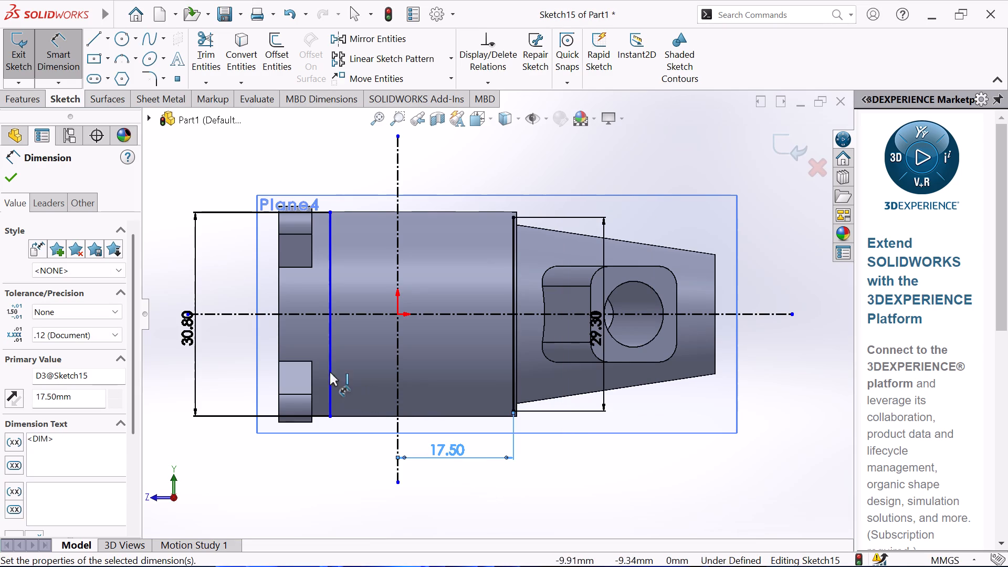
Dimension the distance from the vertical centerline to the first vertical line, on the lug side, as 17.5 mm.
left_click(331, 356)
left_click(397, 369)
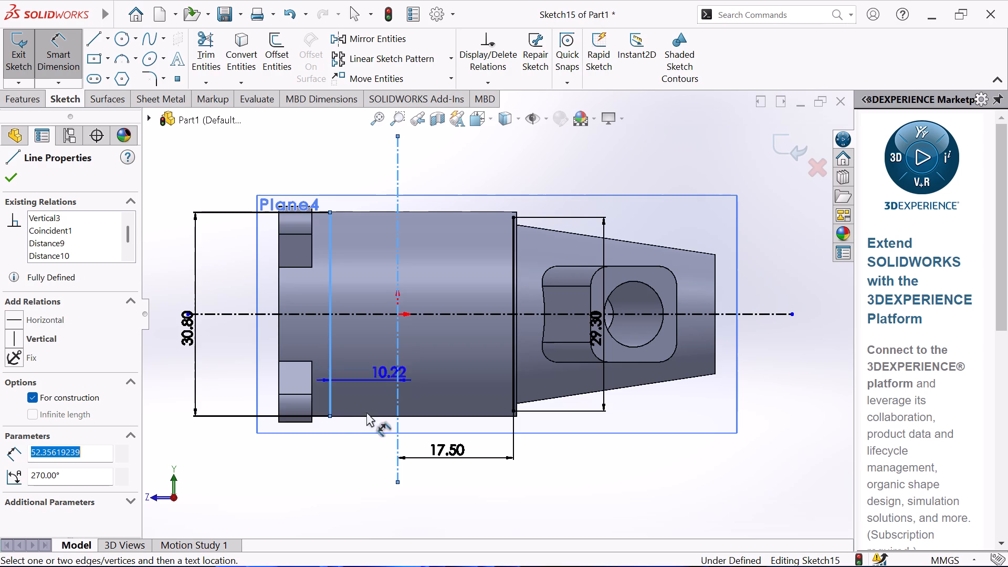
left_click(351, 453)
type("17.5")
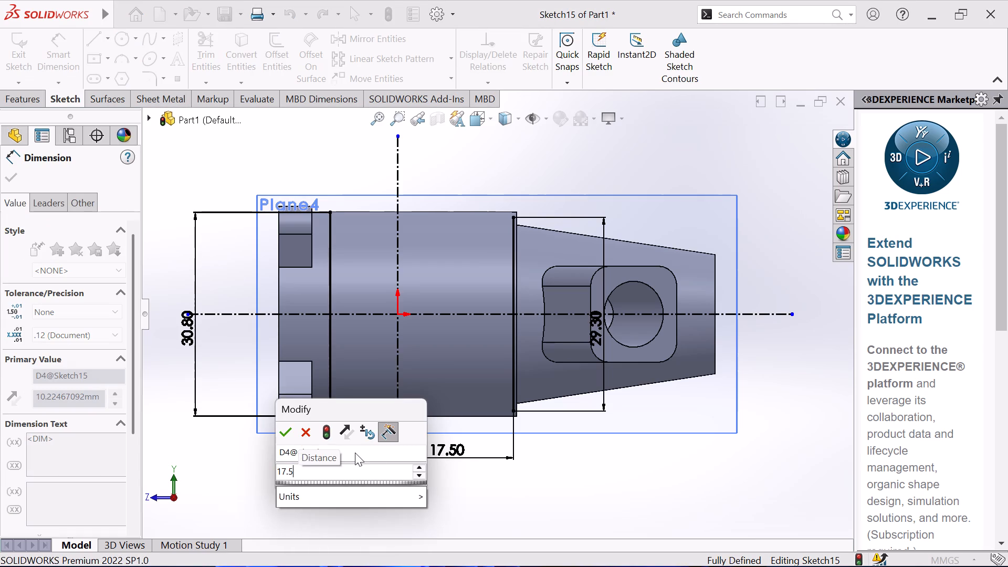
key("Return")
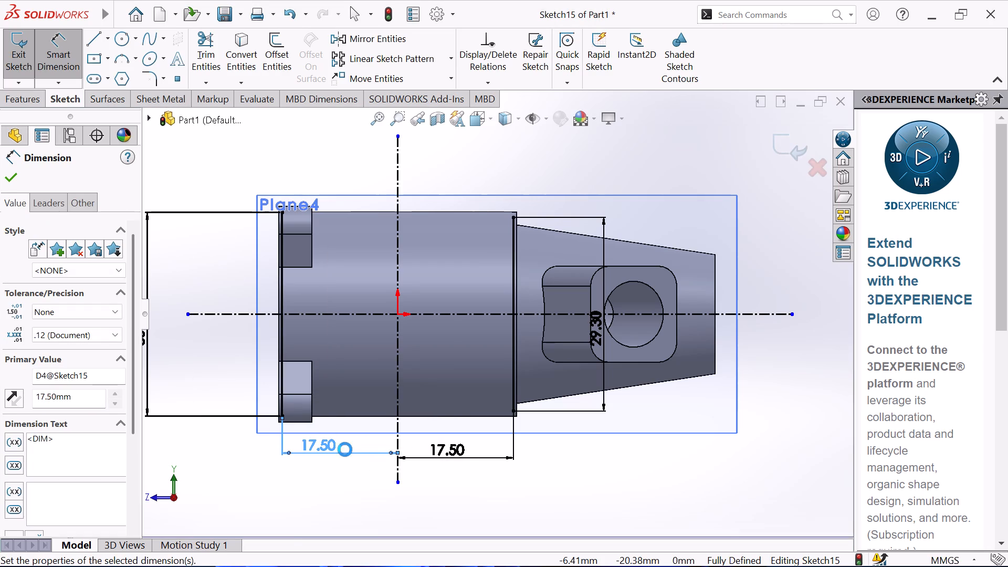
right_click(320, 511)
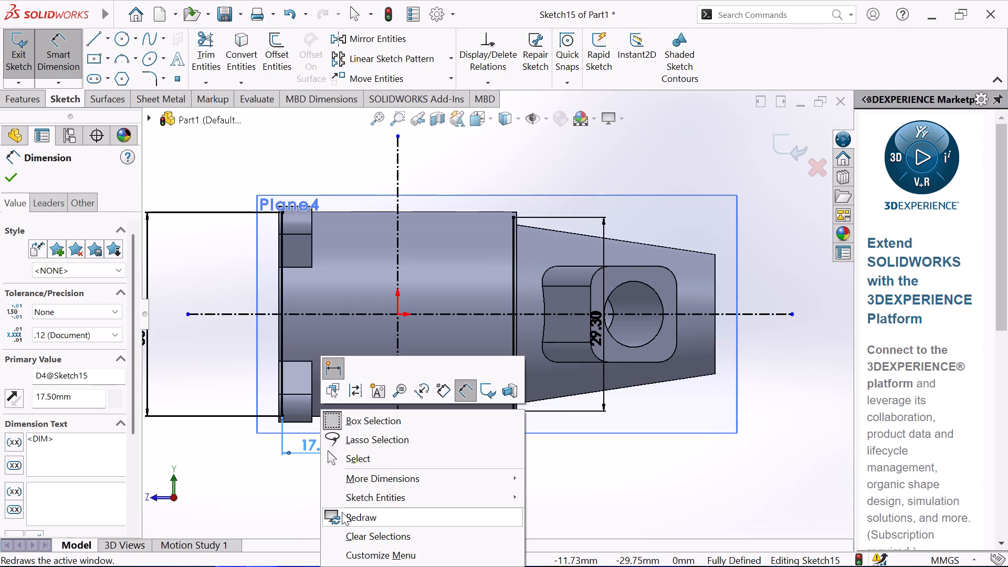
left_click(380, 459)
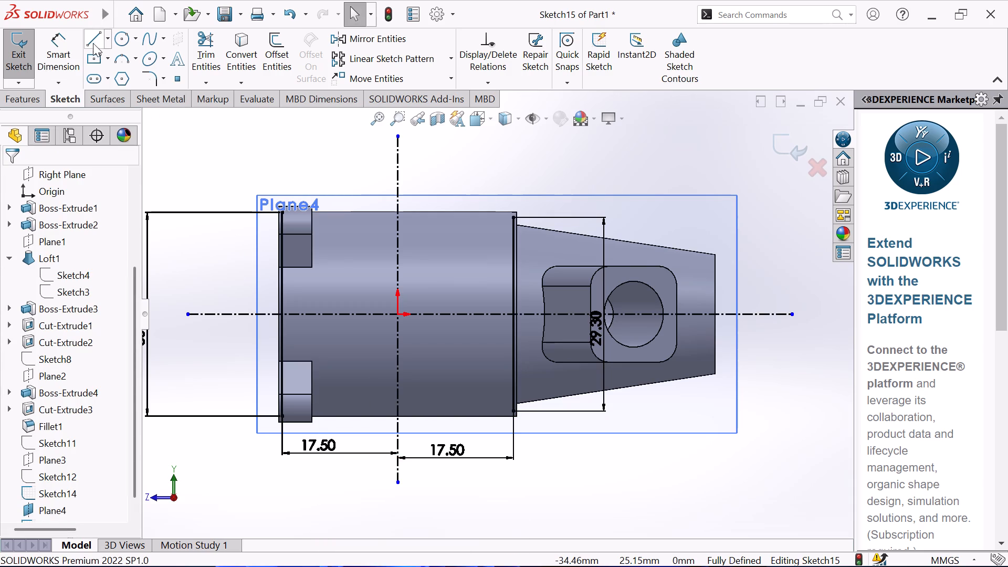
Draw a line about 35 mm long joining the upper endpoints of the two vertical lines.
left_click(91, 41)
left_click(282, 213)
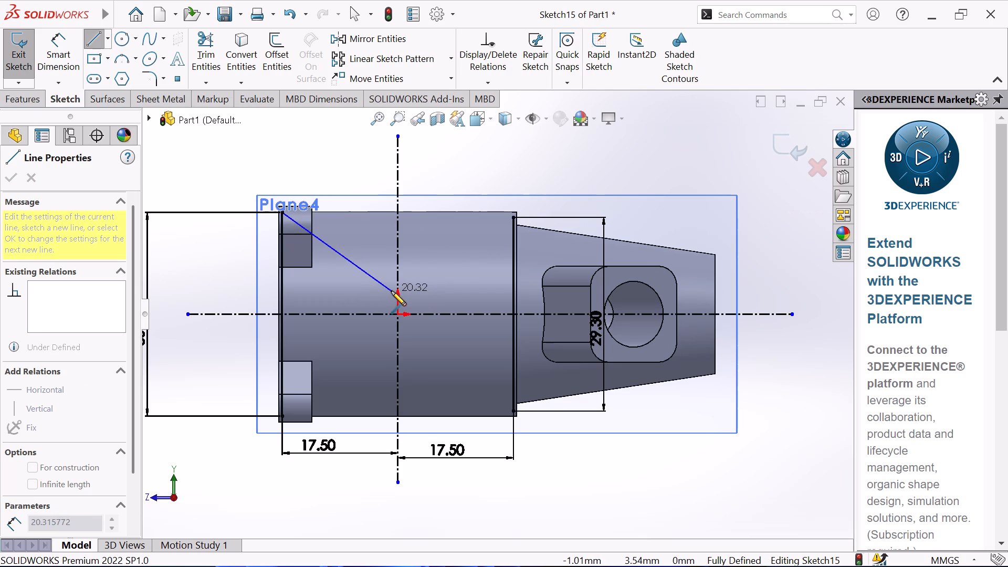
left_click(512, 215)
right_click(451, 164)
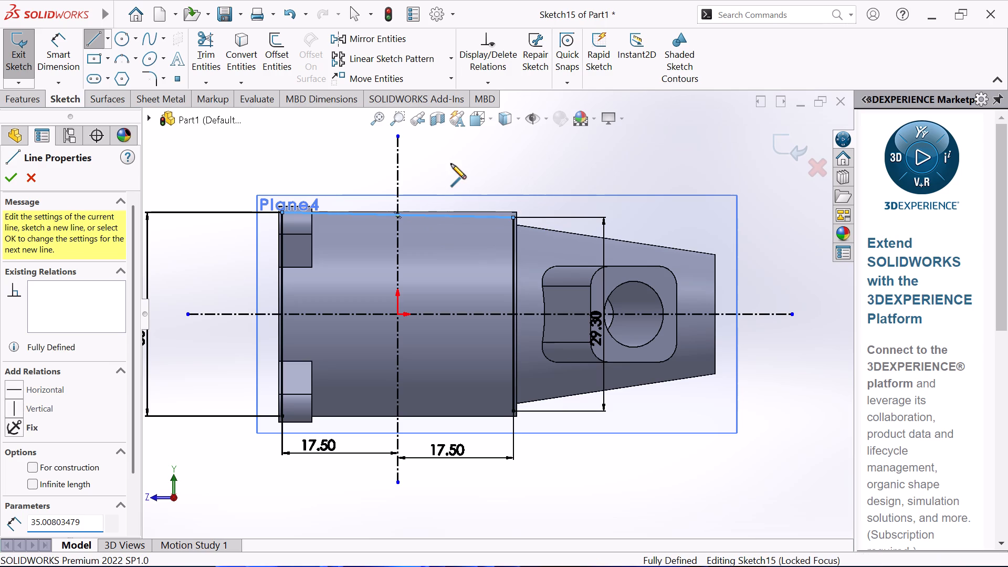
left_click(479, 175)
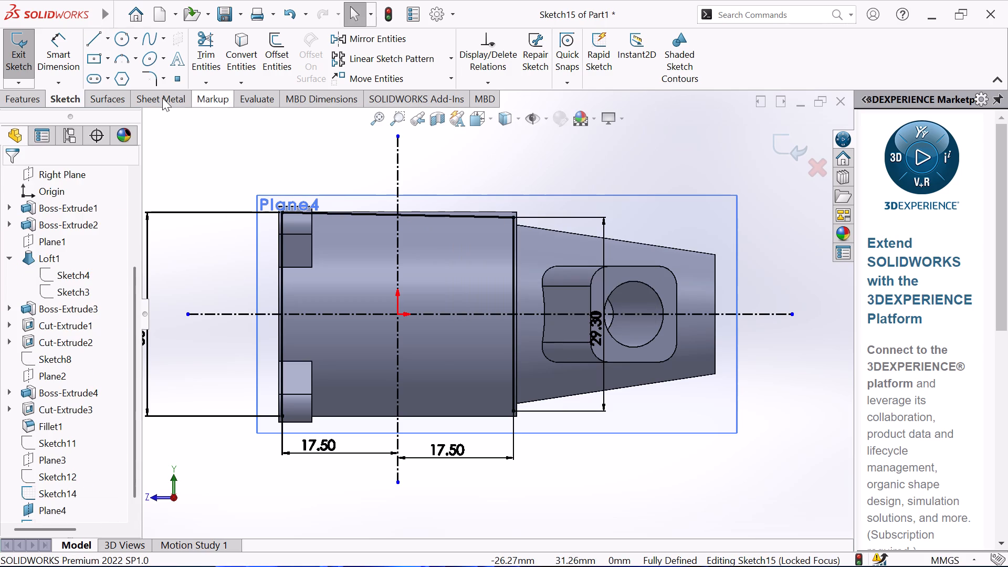
Draw a line about 35 mm long joining the lower endpoints of the two vertical lines.
left_click(97, 39)
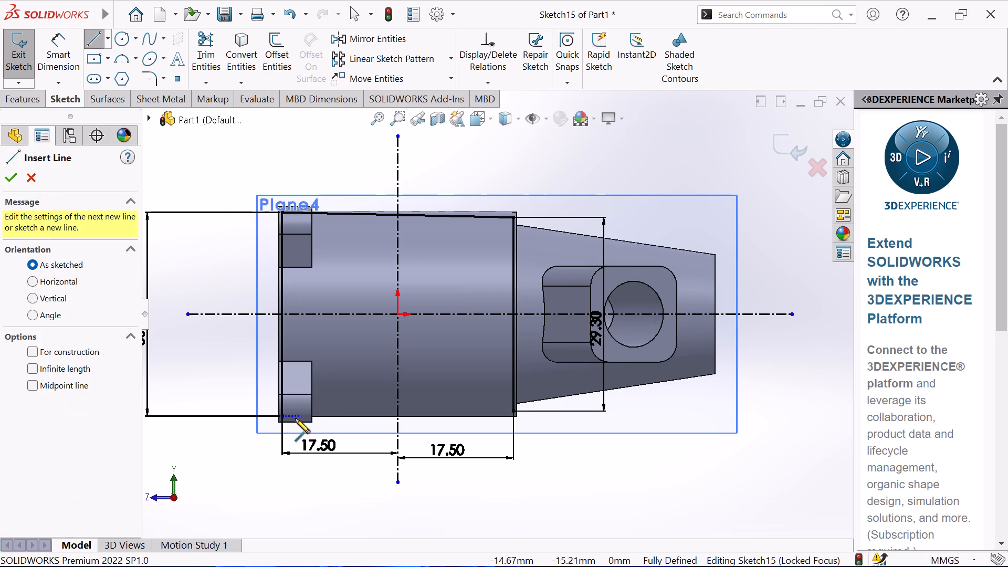
left_click(280, 416)
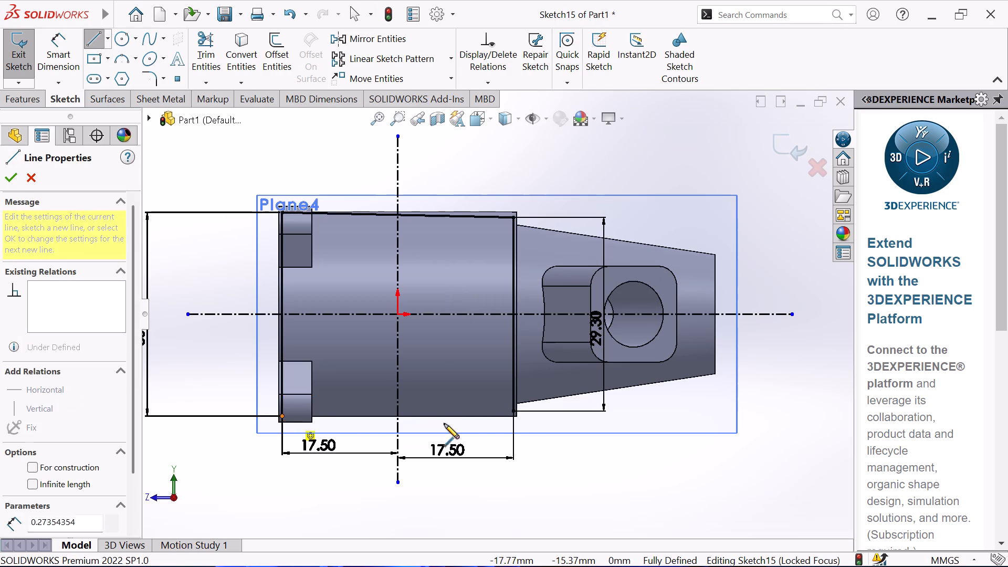
left_click(512, 411)
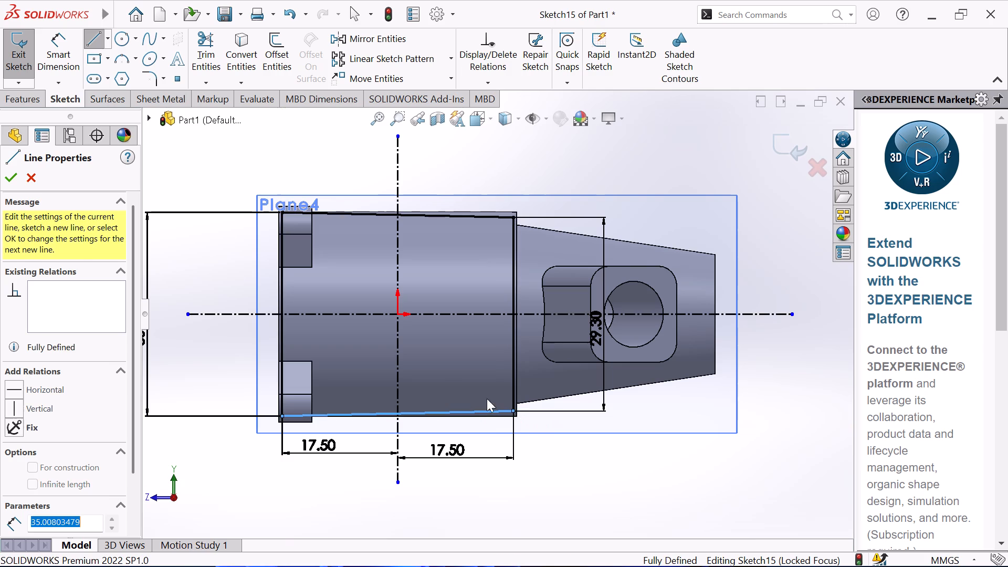
right_click(437, 374)
left_click(461, 384)
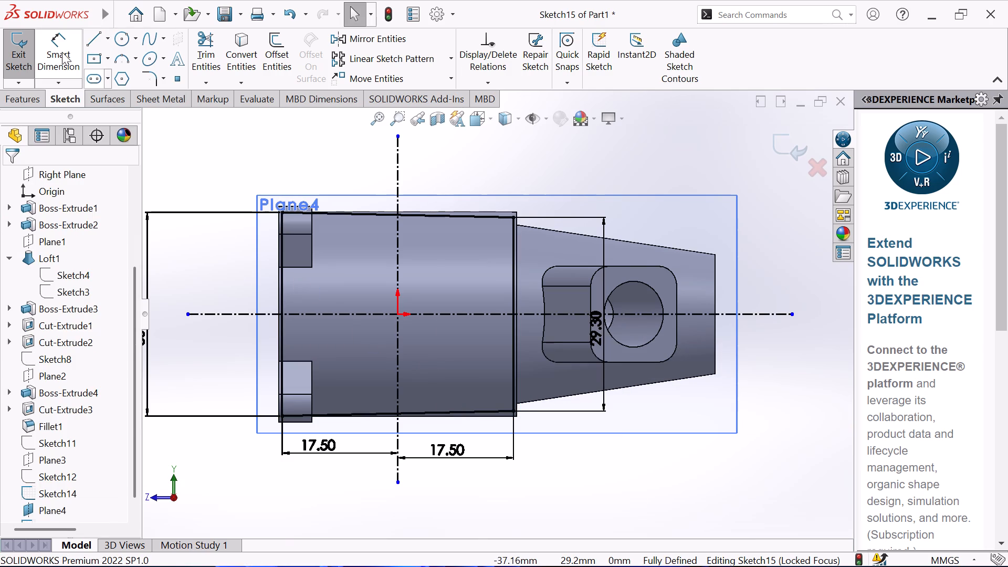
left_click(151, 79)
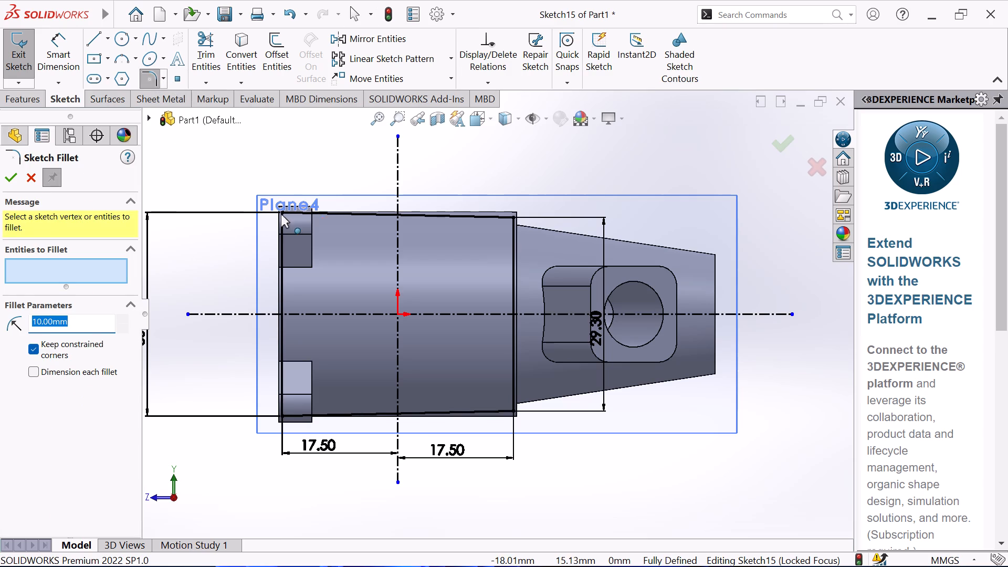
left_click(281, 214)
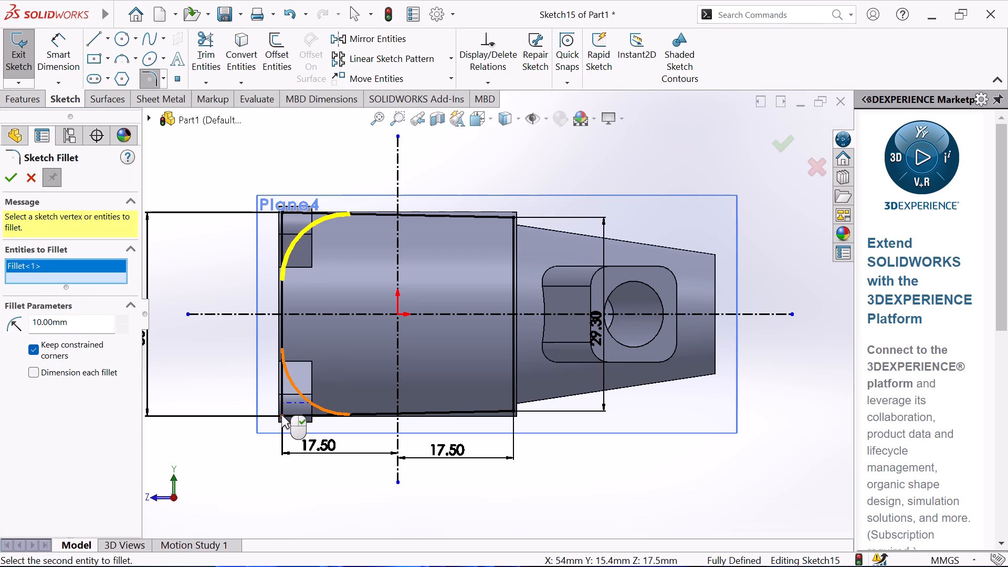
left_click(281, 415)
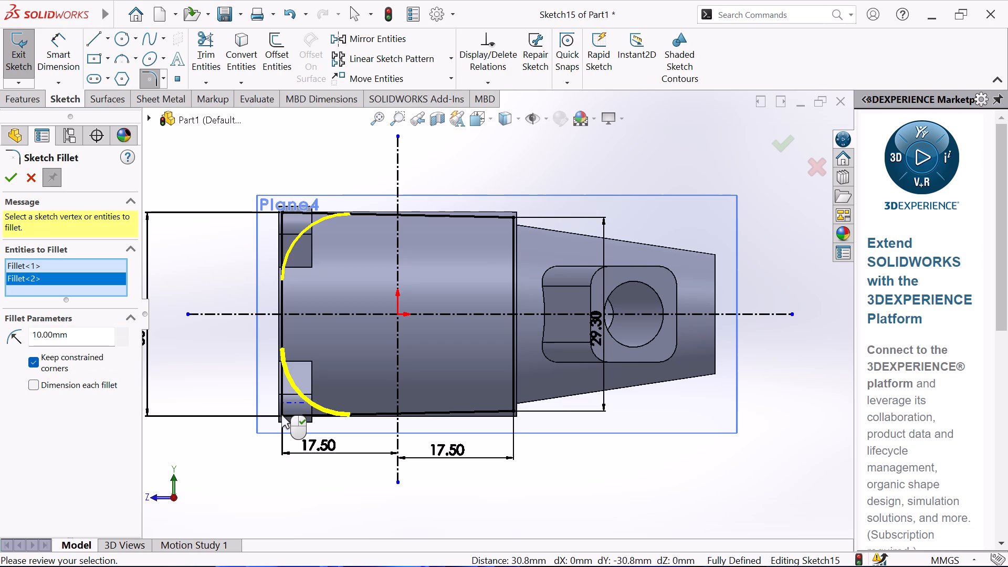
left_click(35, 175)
Set the length of the vertical line on the lug side to 29.3 mm.
scroll(256, 276, "up", 2)
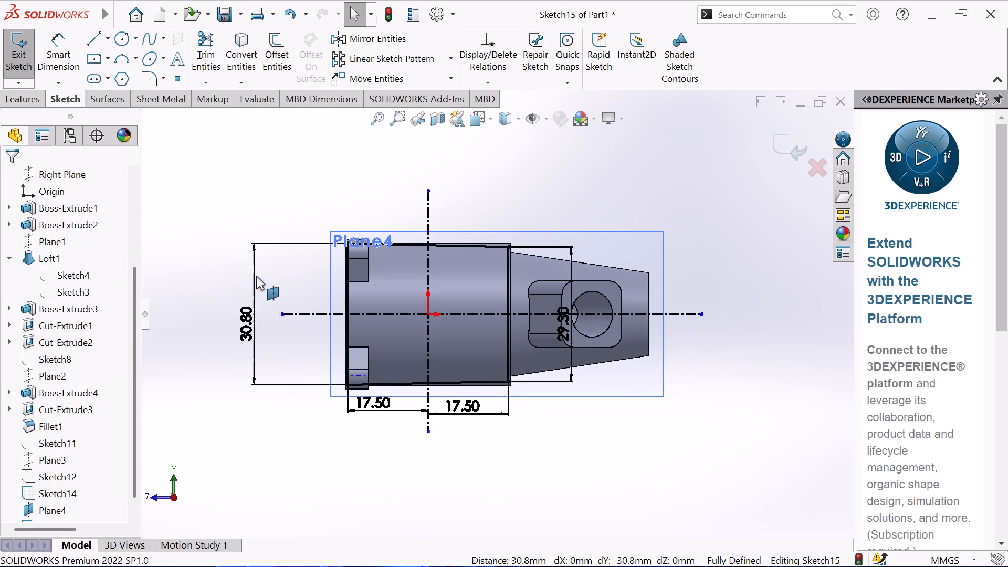
left_click(245, 327)
left_click(245, 327)
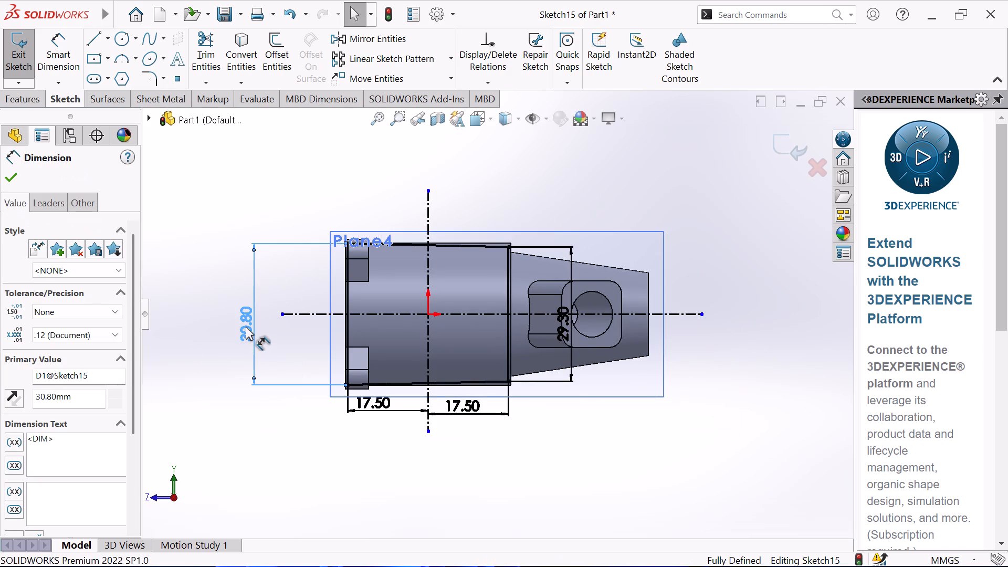
double_click(246, 326)
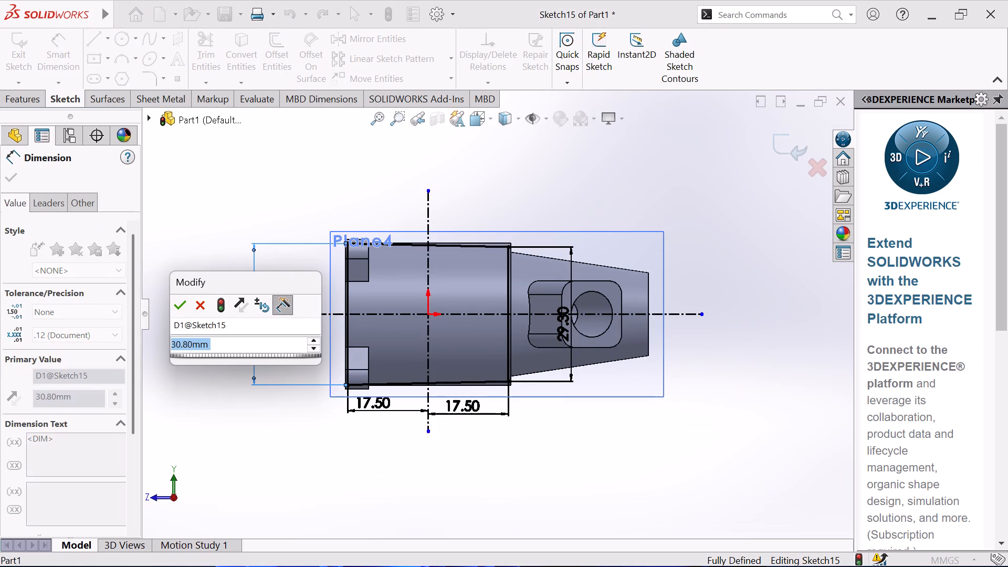
type("29")
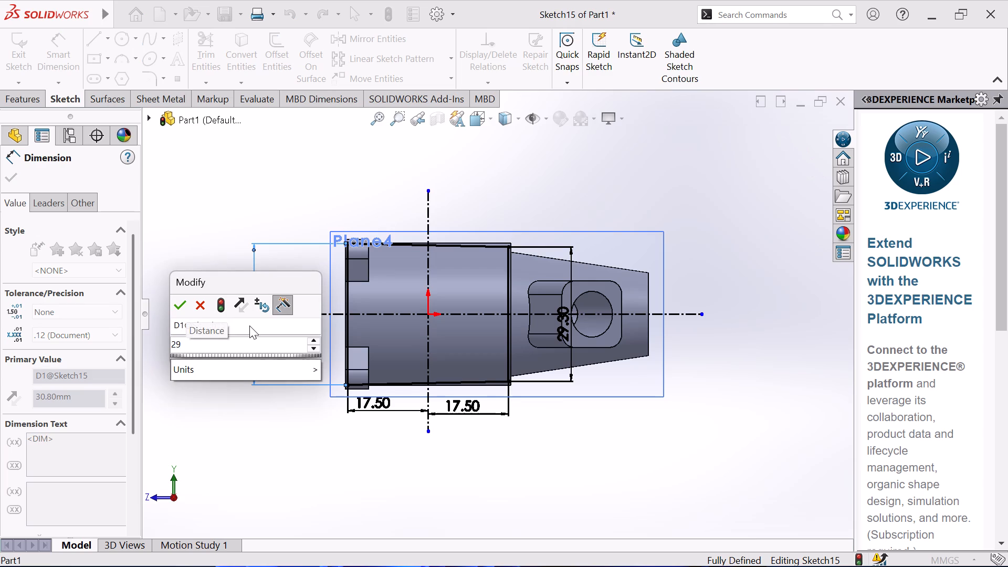
key("period")
key("3")
key("Return")
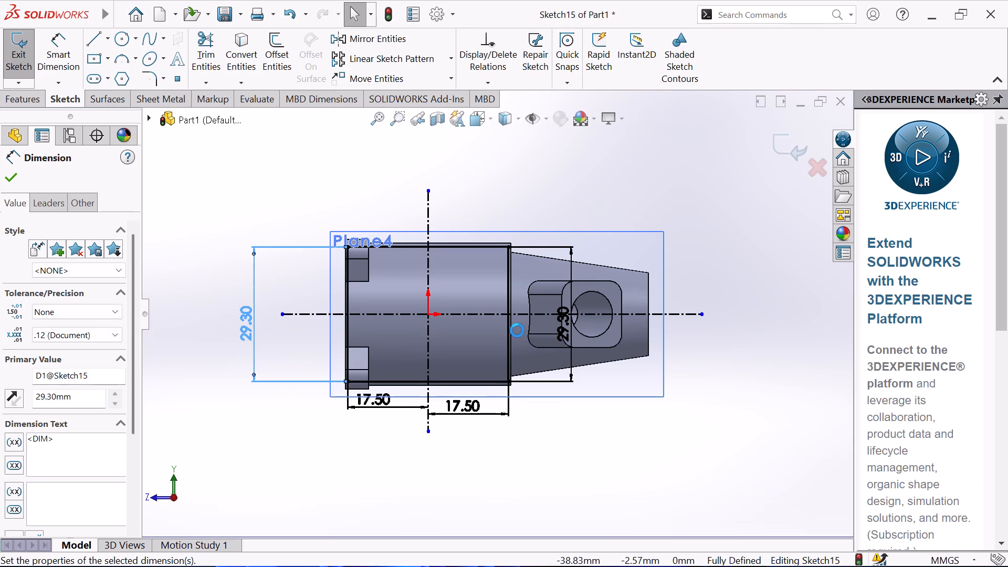
Set the length of the vertical line near the tapered end to 30.8 mm.
double_click(567, 328)
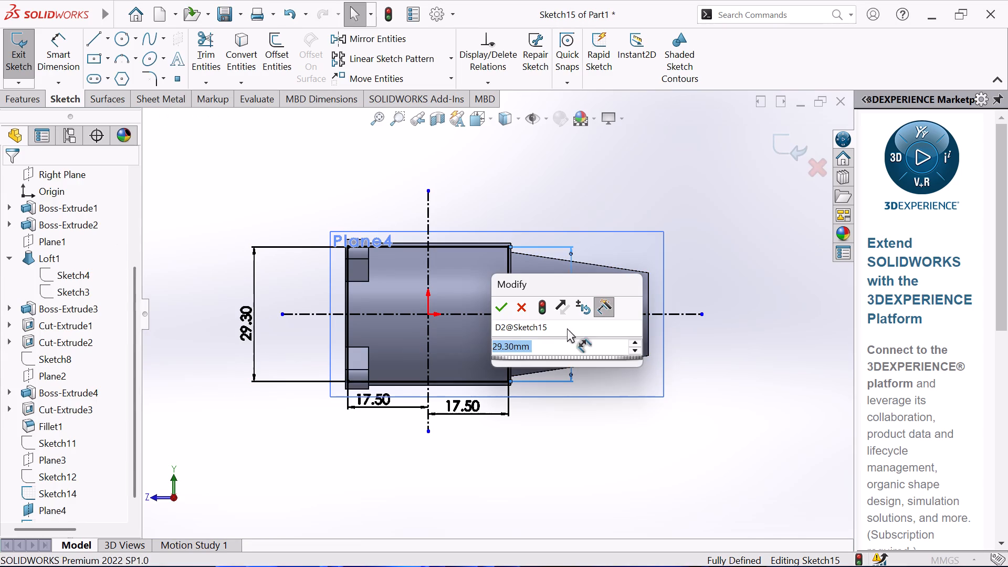
type("30l")
key("BackSpace")
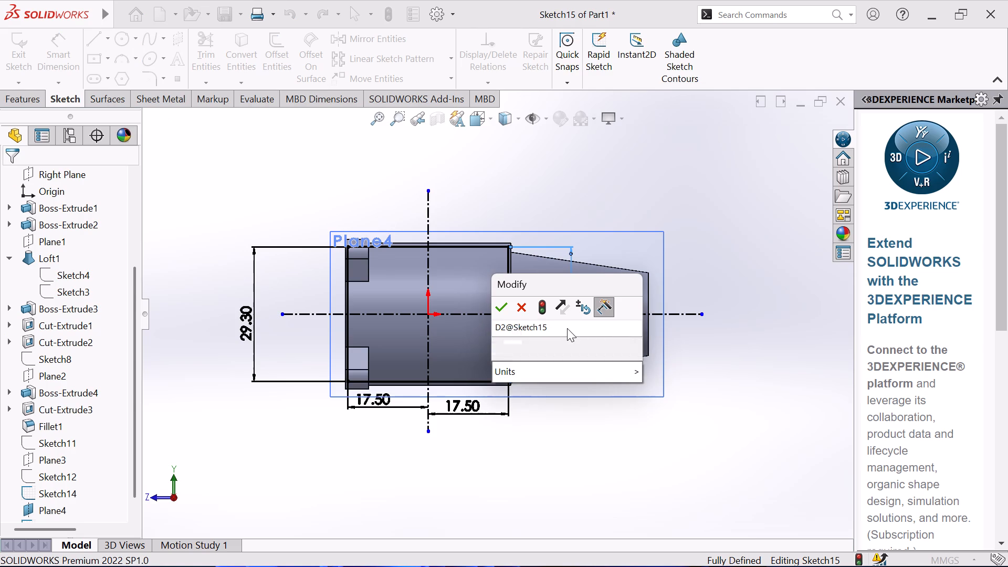
type(".8")
key("Return")
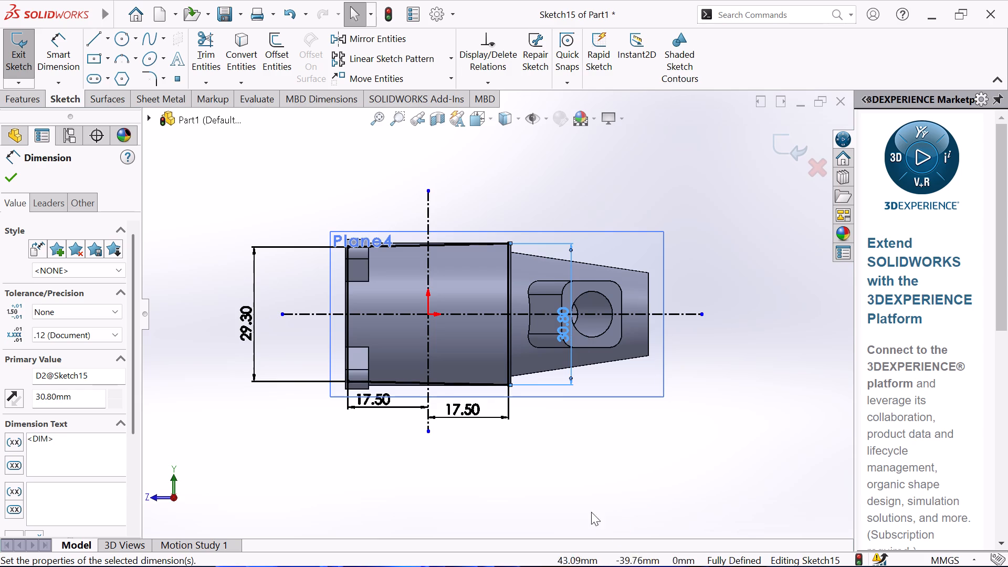
right_click(574, 470)
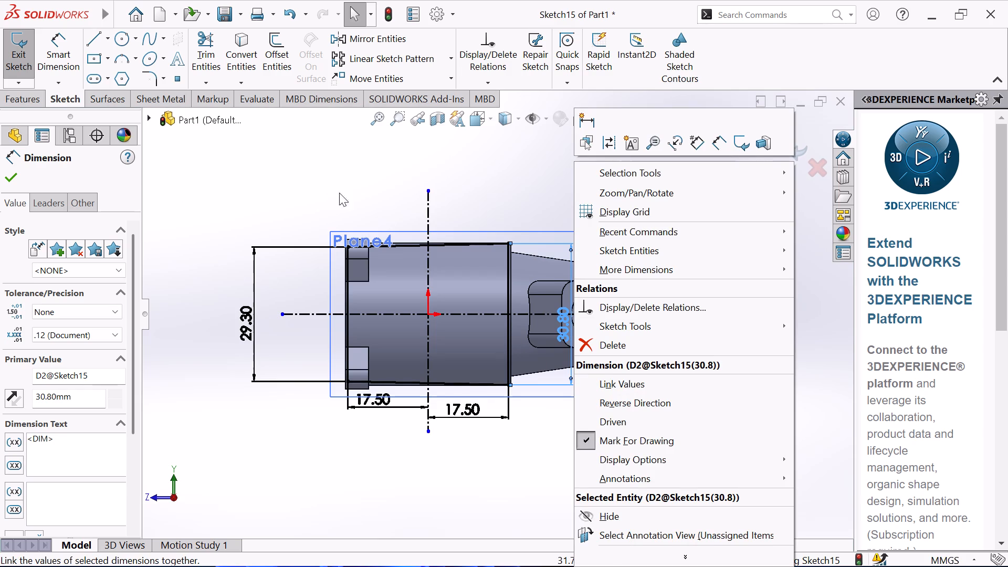
left_click(363, 180)
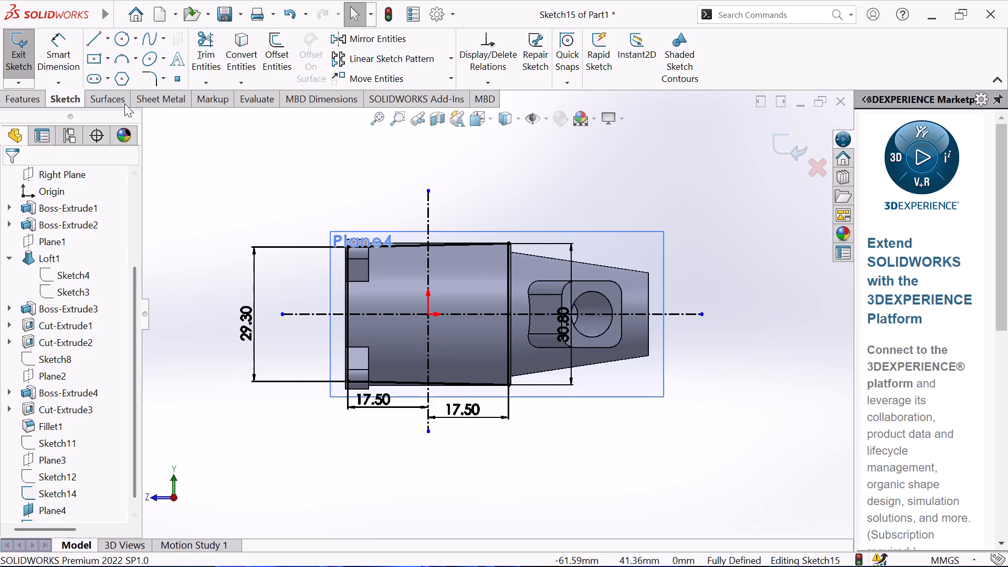
Round all four corners of the trapezoidal profile with 10 mm sketch fillets.
left_click(155, 73)
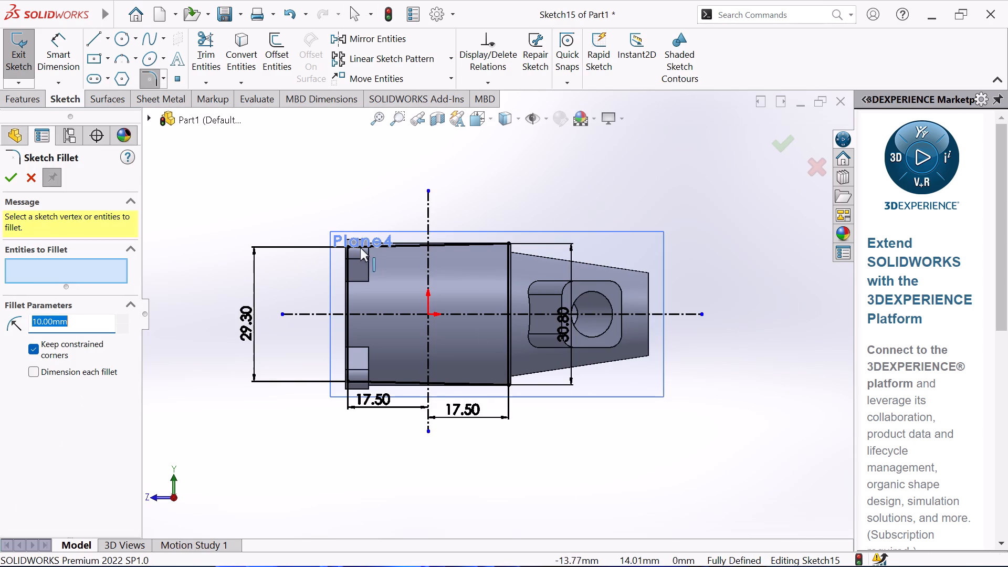
left_click(350, 247)
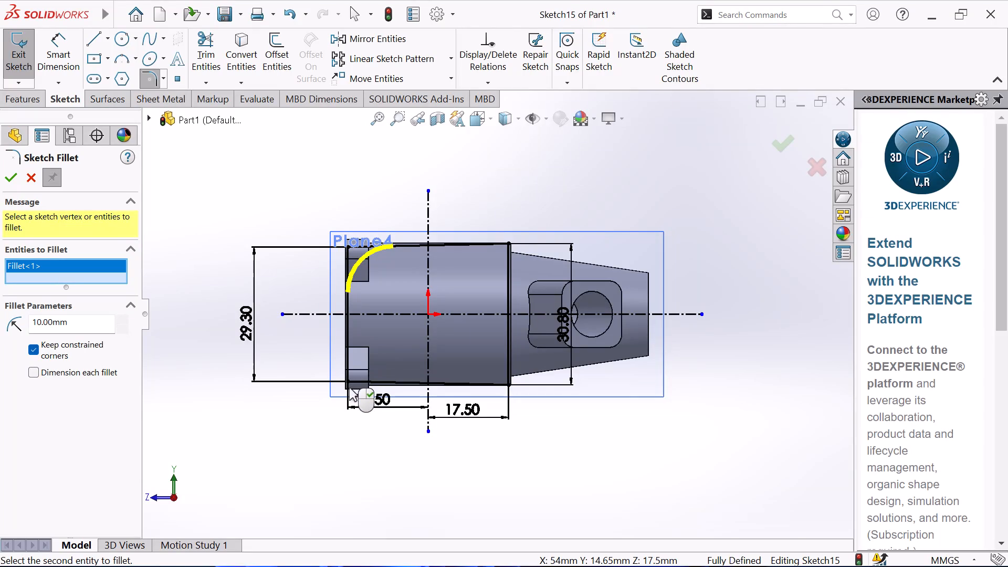
left_click(347, 384)
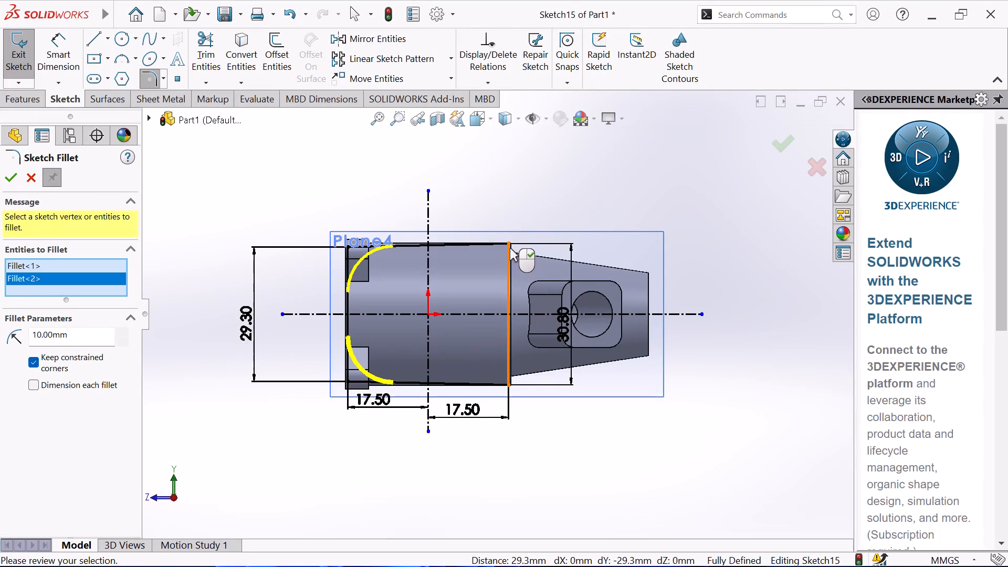
left_click(509, 245)
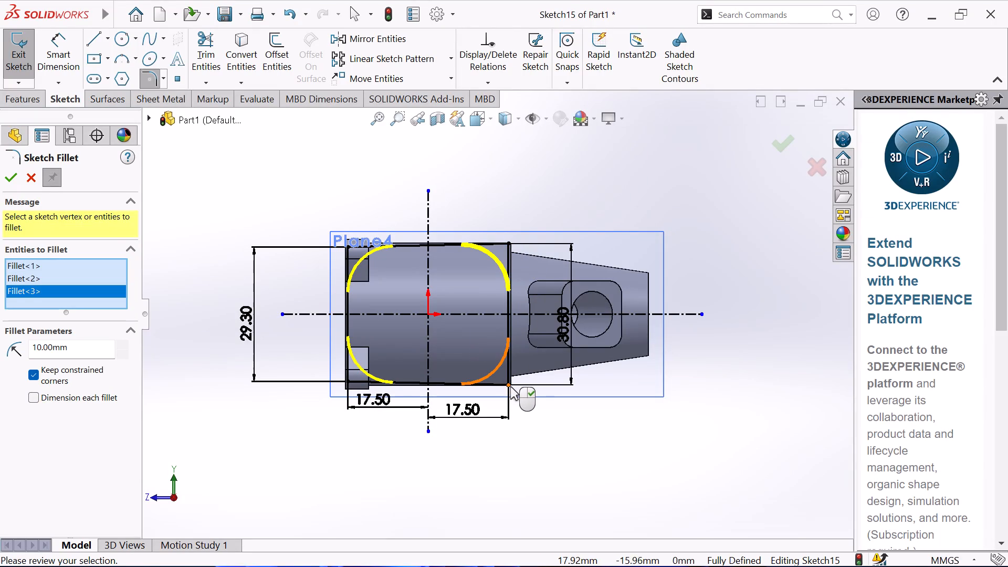
left_click(510, 385)
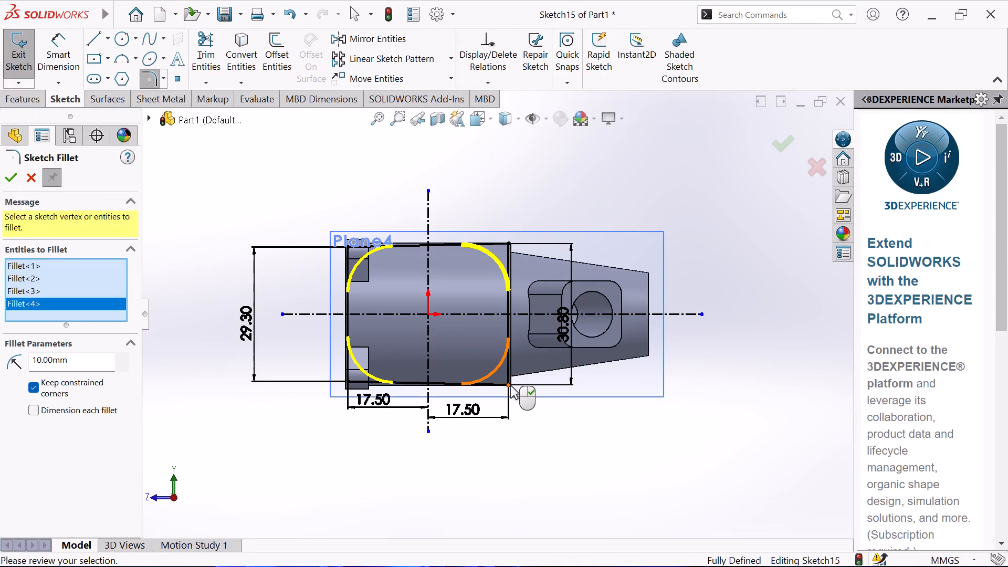
left_click(10, 176)
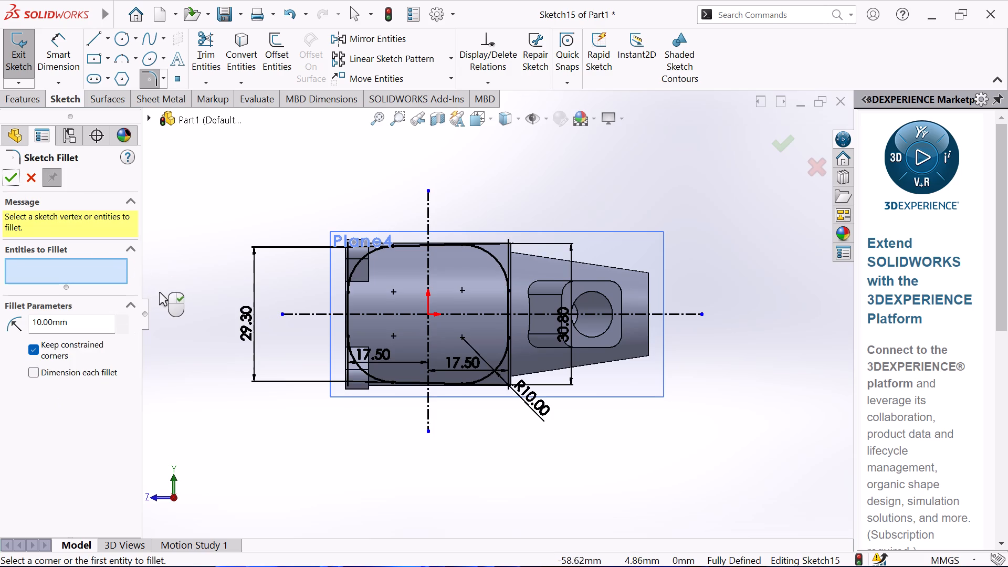
left_click(8, 177)
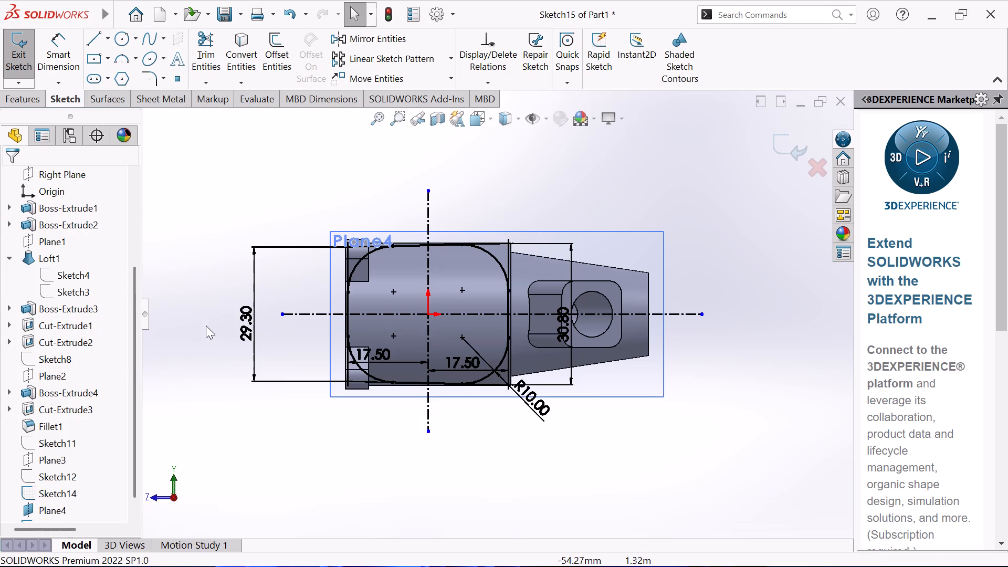
Extrude the rounded profile as a Blind boss 23.5 mm deep, reversed towards the cylinder, with Merge result on.
middle_click_drag(231, 360, 229, 249)
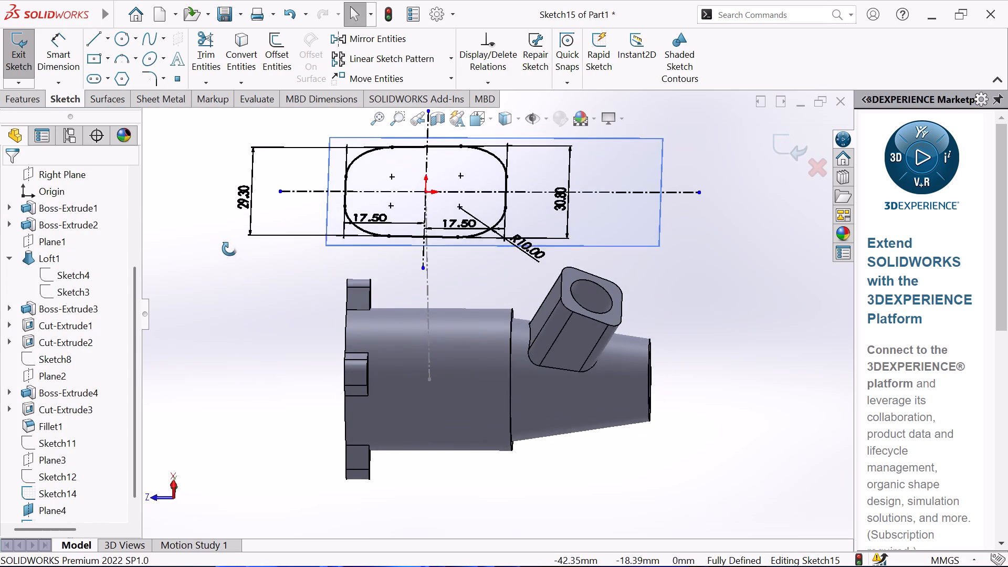
middle_click_drag(229, 249, 229, 232)
left_click(29, 99)
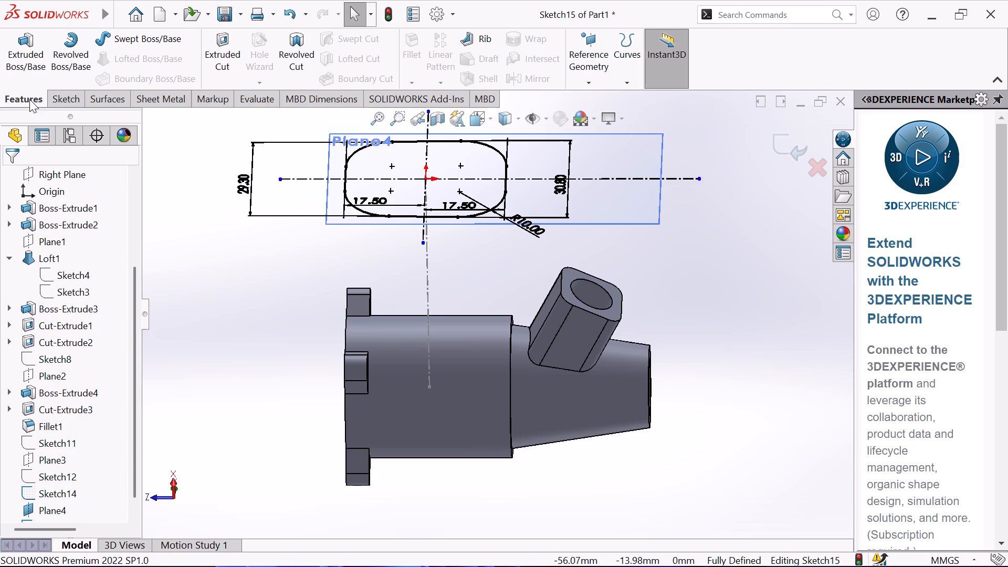
left_click(30, 61)
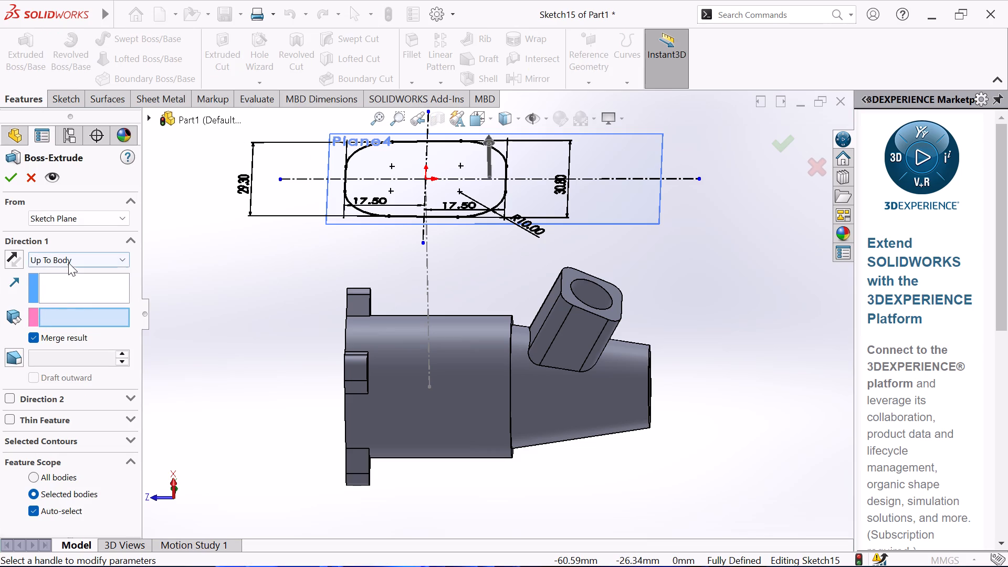
left_click(68, 262)
left_click(67, 269)
left_click(8, 254)
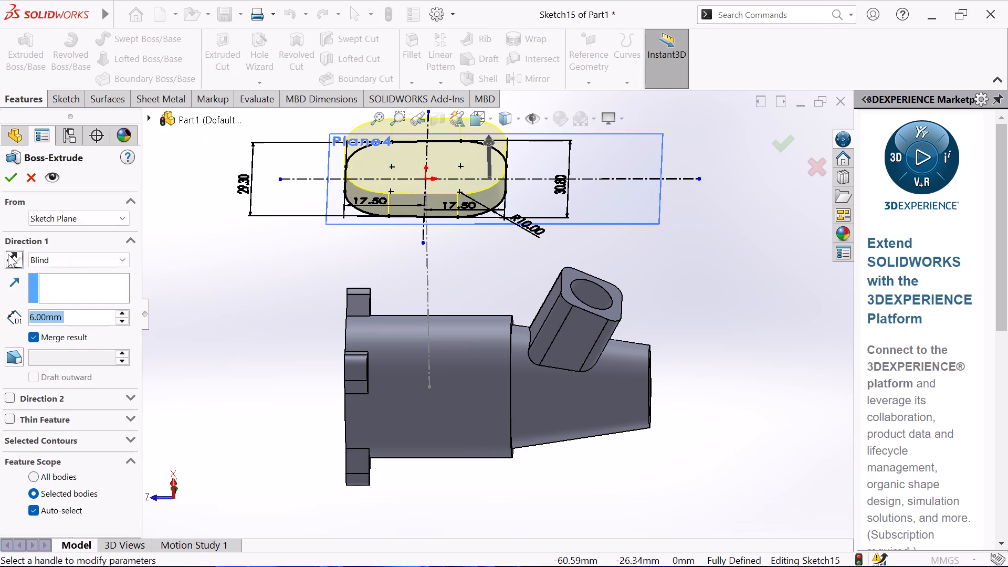
double_click(96, 323)
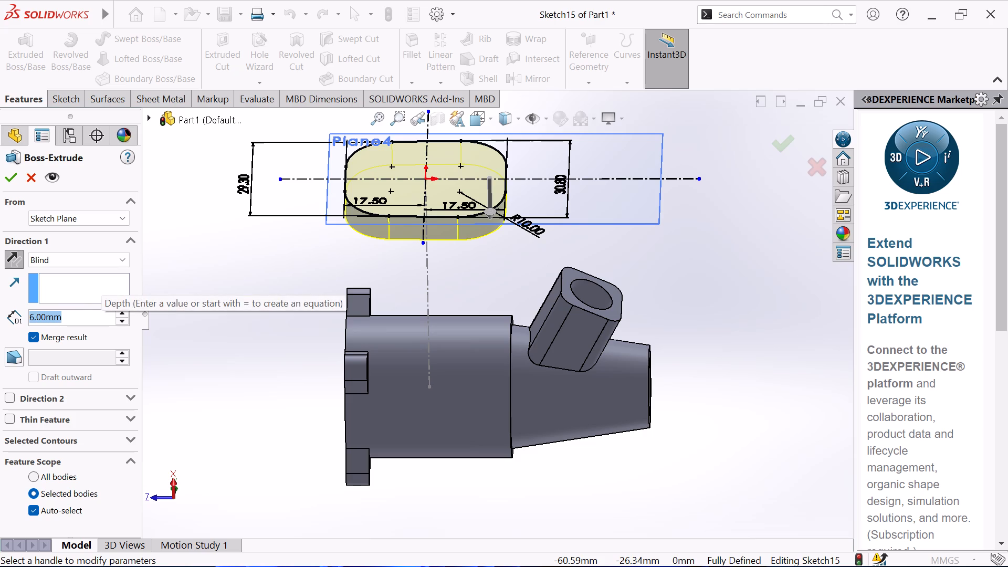
type("23.5")
key("Return")
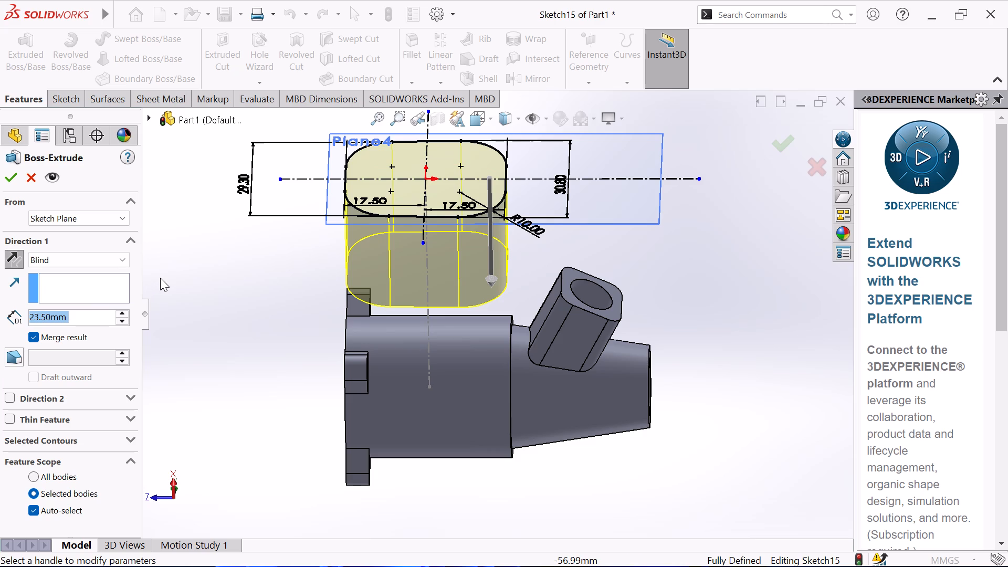
left_click(10, 181)
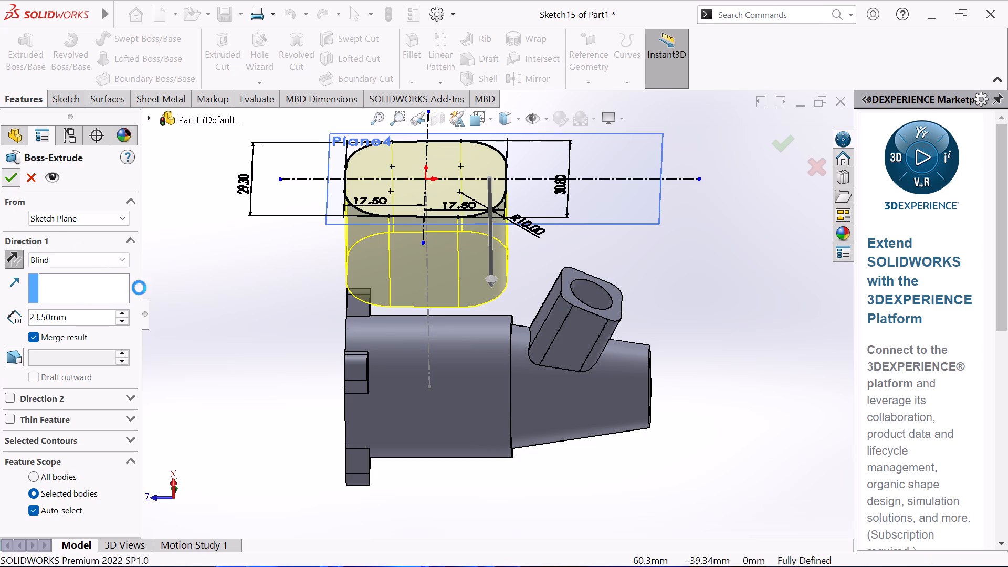
left_click(162, 313)
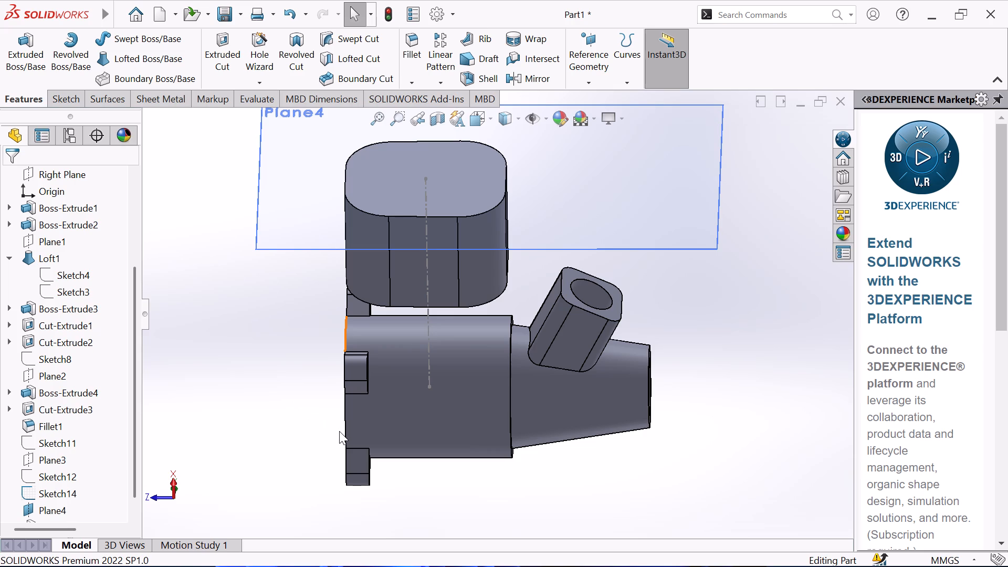
Open a new sketch on the end face of the rounded block that faces the cylinder.
middle_click_drag(280, 401, 289, 364)
middle_click_drag(289, 364, 314, 256)
left_click(467, 277)
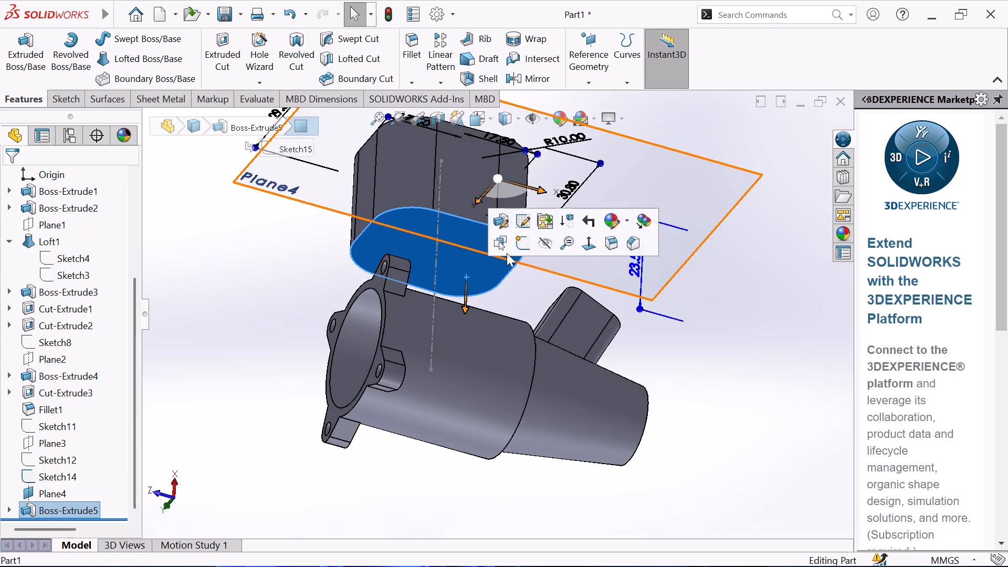
left_click(527, 237)
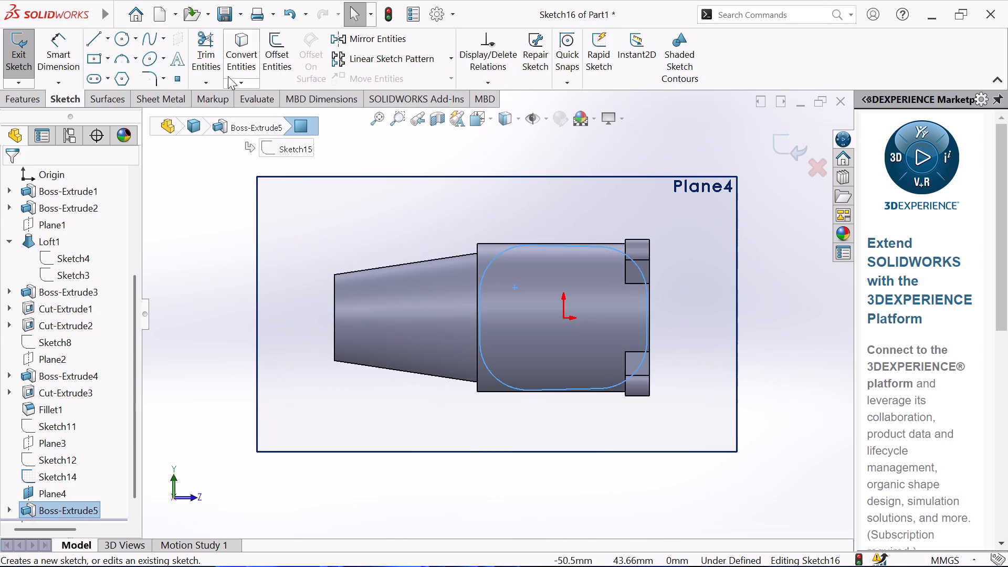
Convert the rounded outline of the block's end face into sketch entities.
left_click(235, 71)
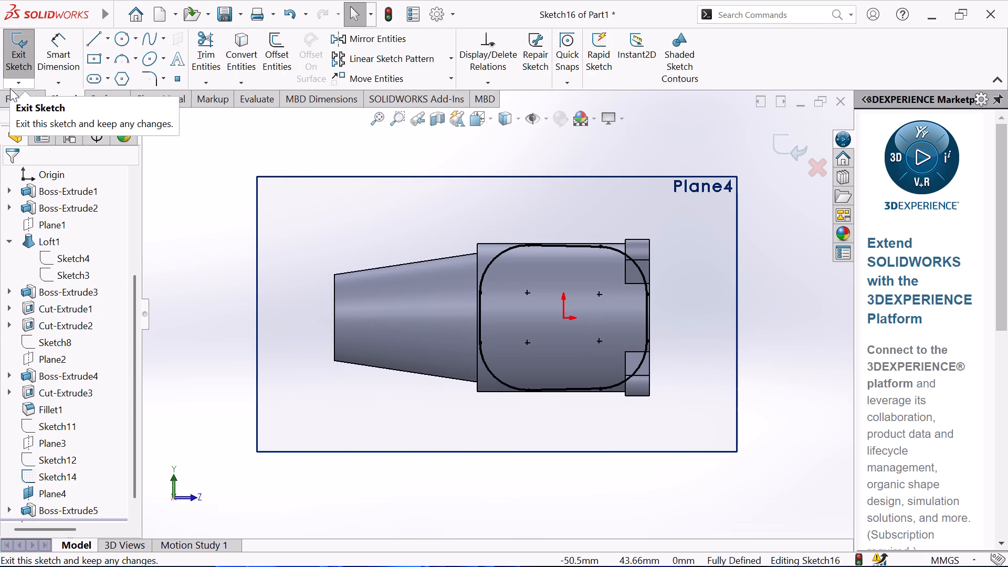
Start a boss extrusion of the converted outline towards the cylinder with end condition Up To Next and Merge result on.
left_click(12, 96)
left_click(14, 45)
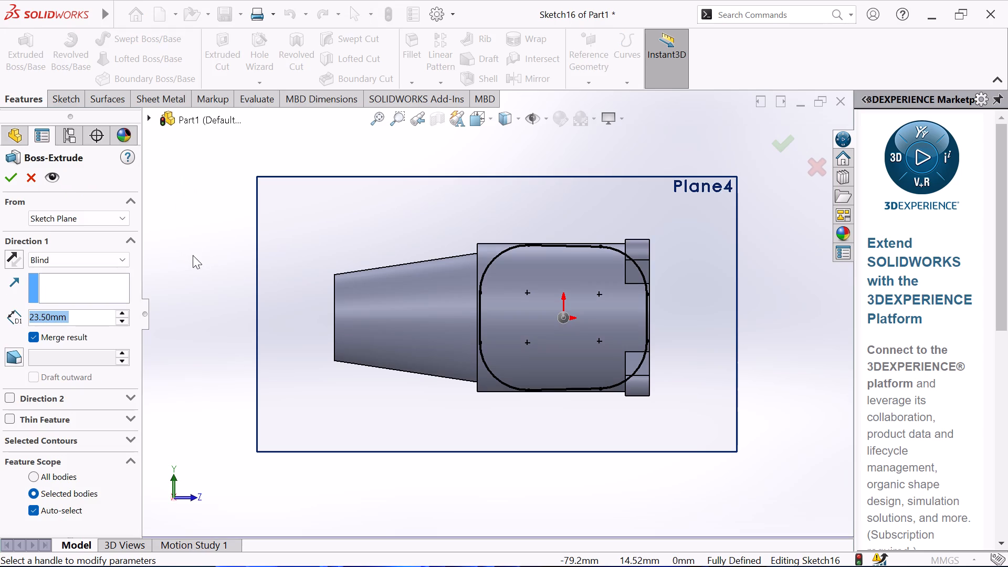
middle_click_drag(193, 255, 121, 383)
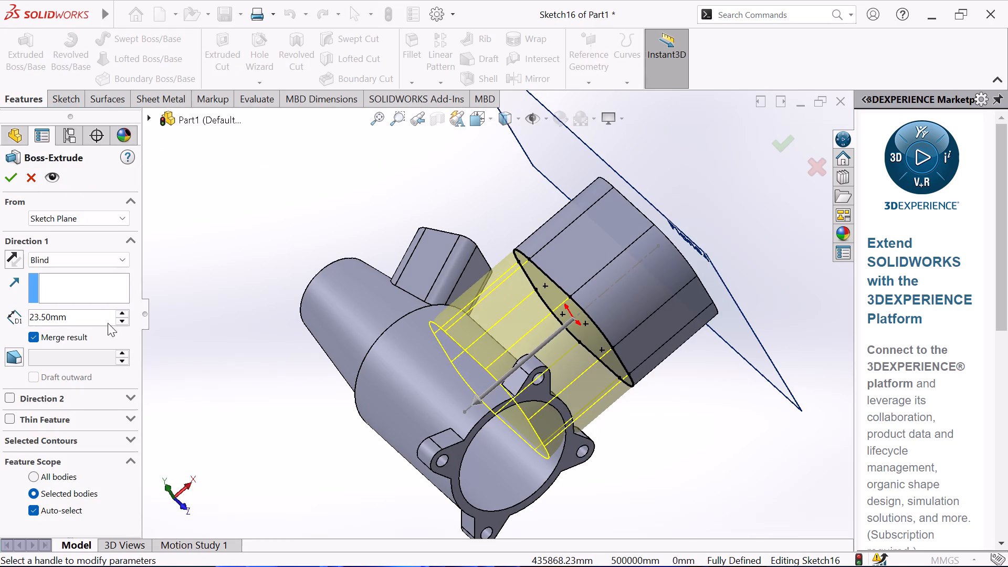
left_click(121, 266)
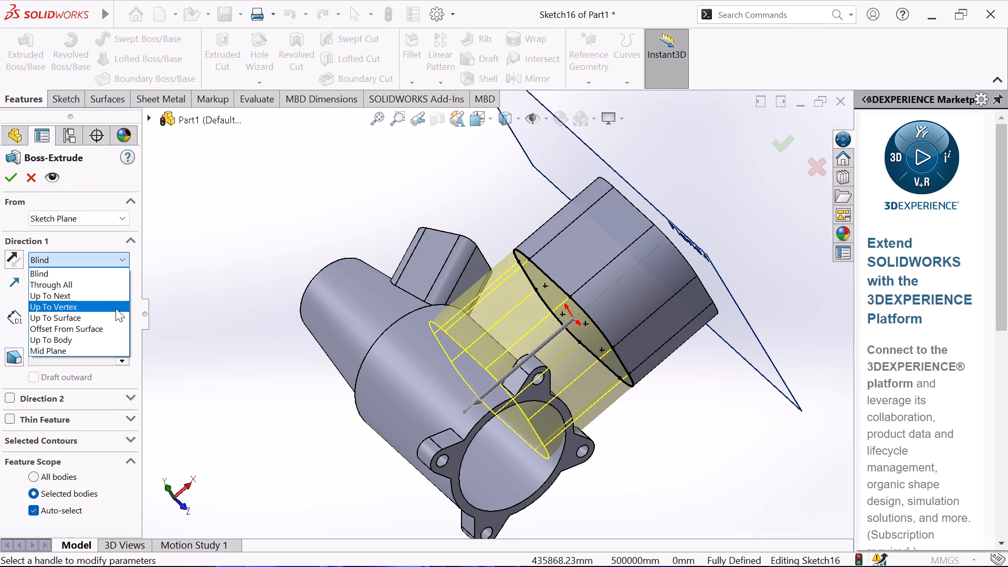
left_click(106, 300)
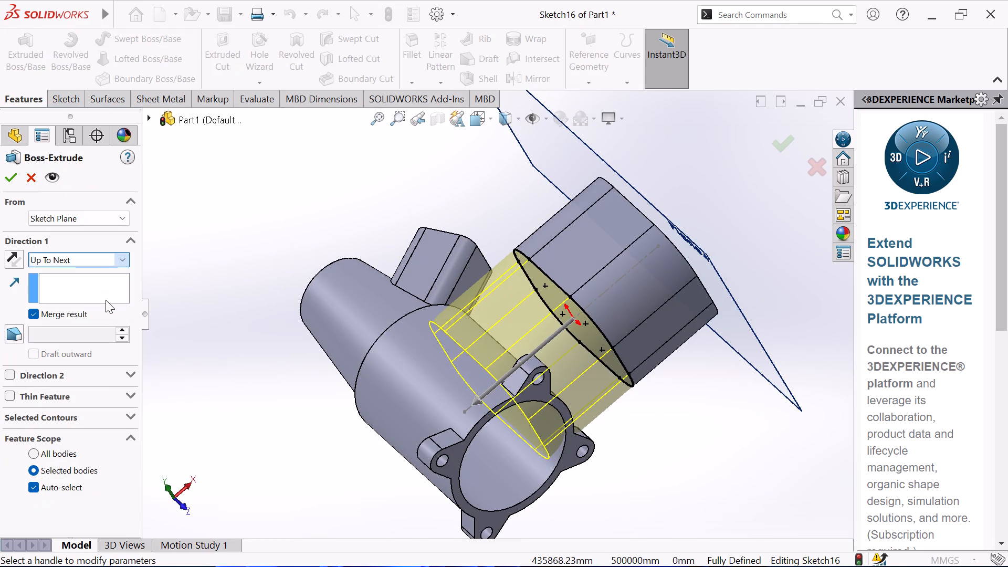
middle_click_drag(210, 252, 187, 260)
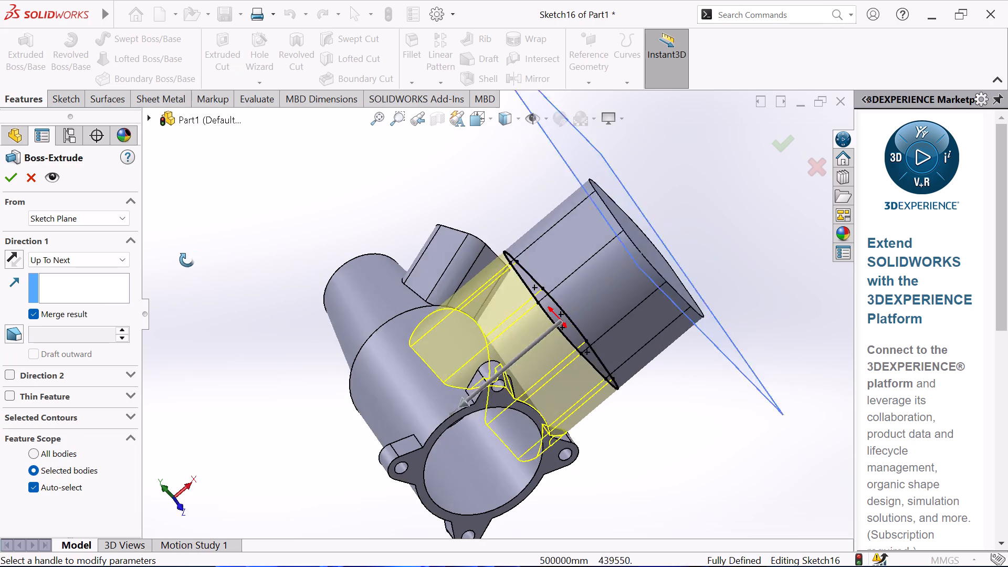
middle_click_drag(187, 260, 100, 274)
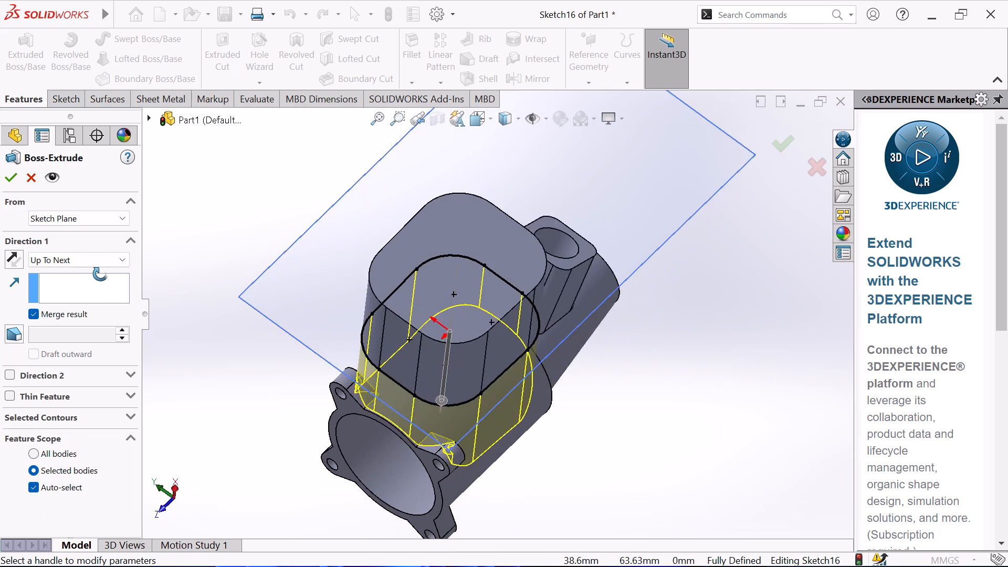
middle_click_drag(100, 274, 86, 303)
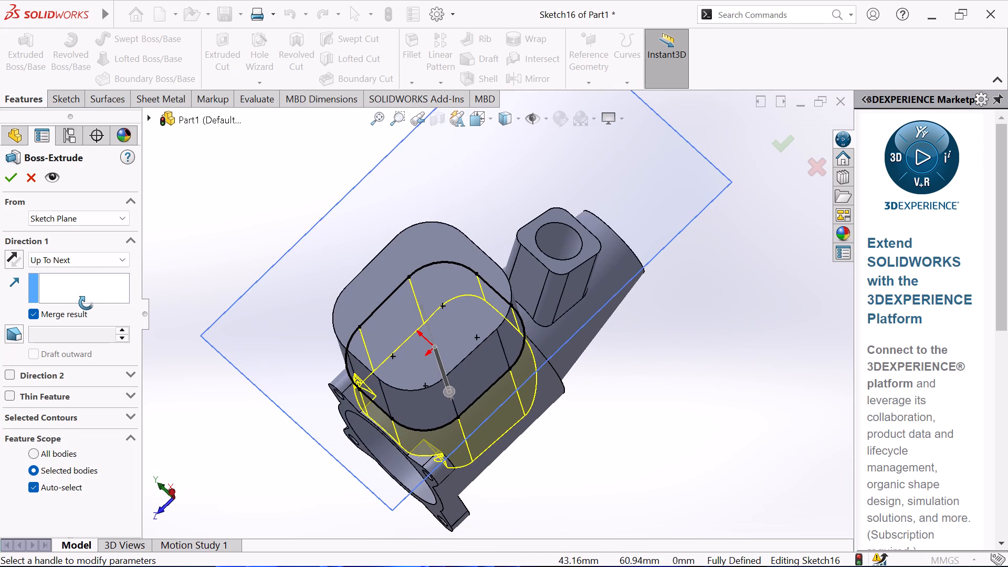
middle_click_drag(86, 303, 88, 303)
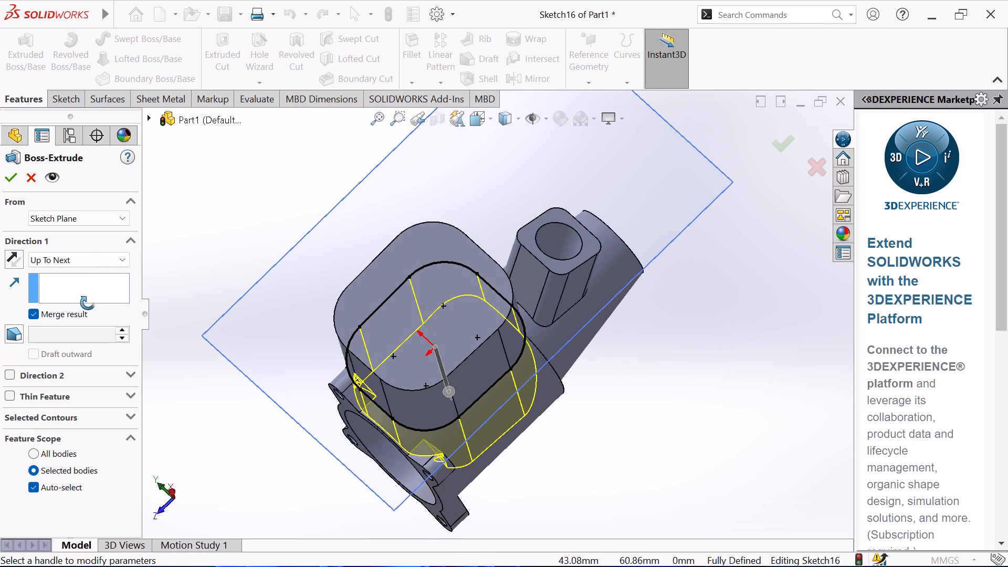
middle_click_drag(88, 303, 90, 301)
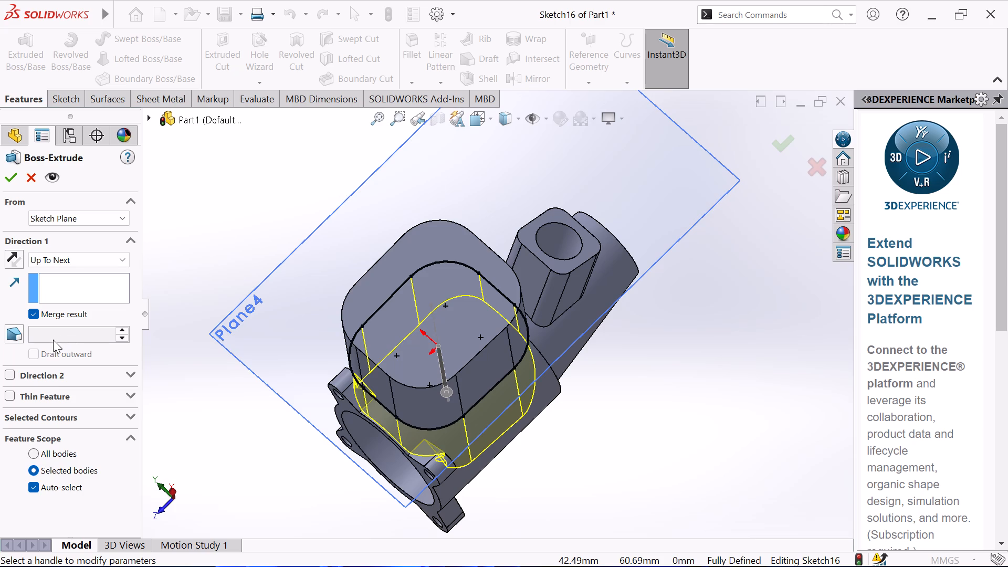
Enable inward draft on the extrusion and set its angle to 20 degrees.
left_click(20, 338)
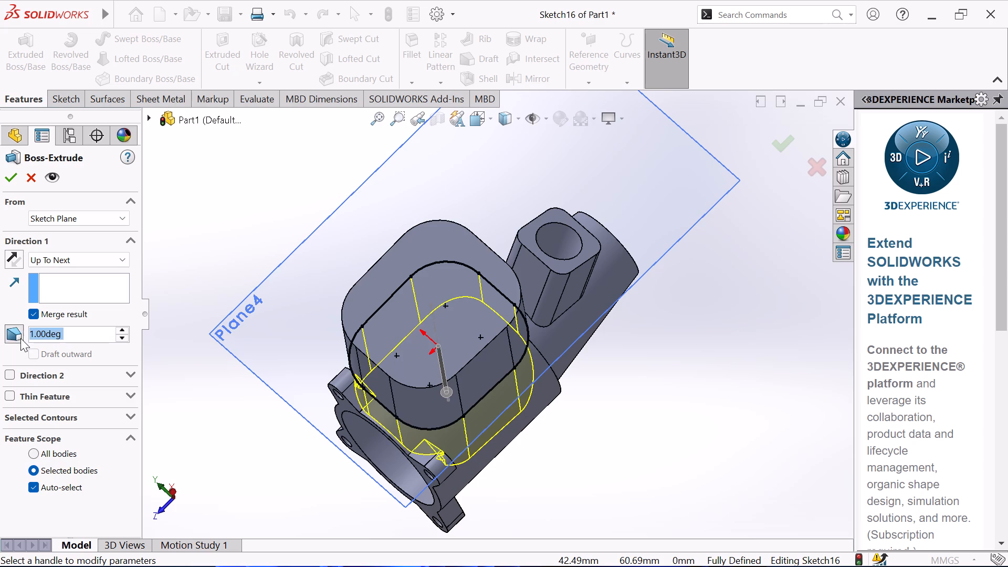
left_click(116, 341)
left_click(116, 341)
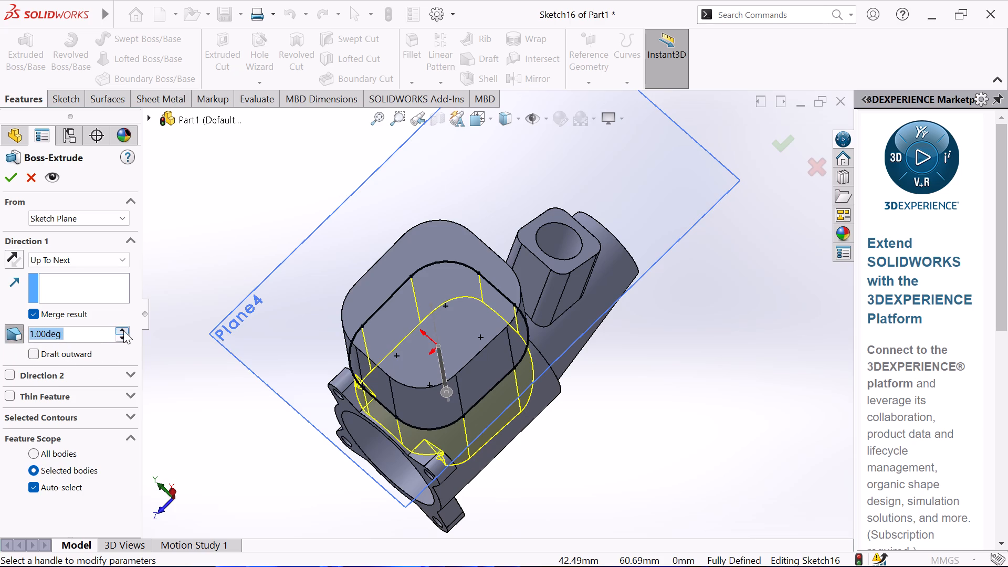
left_click(123, 330)
left_click(123, 330)
left_click(124, 330)
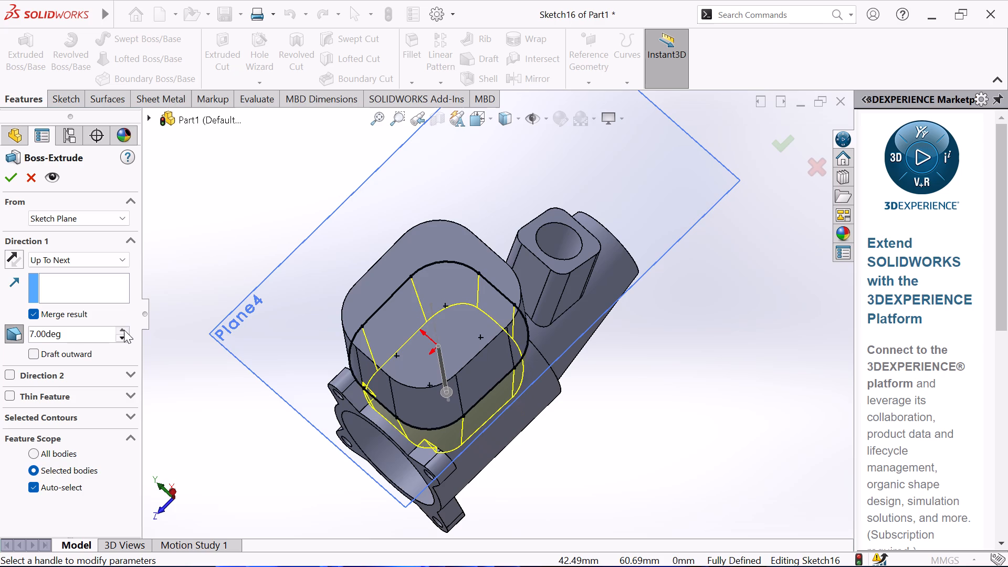
left_click(124, 330)
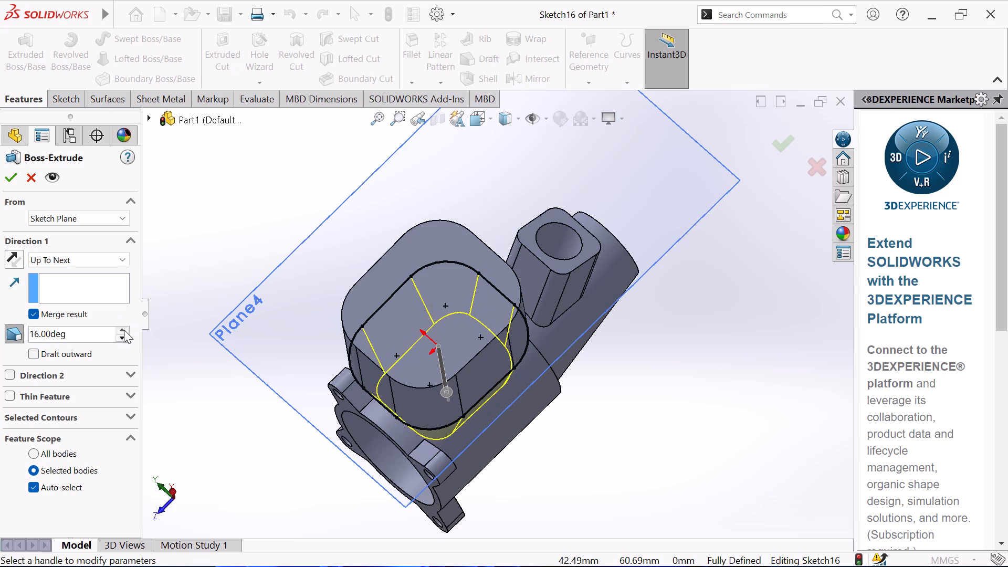
middle_click_drag(205, 211, 228, 158)
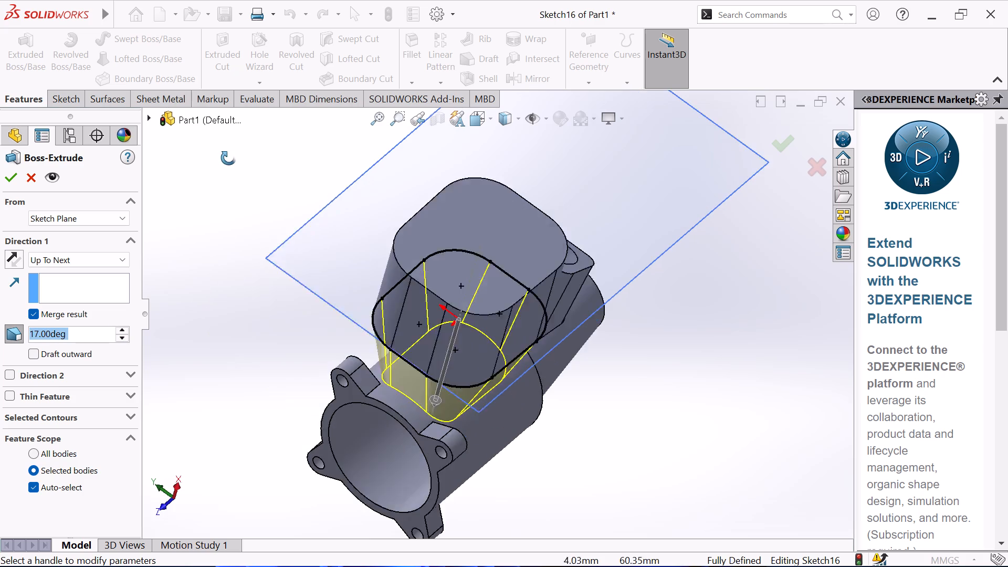
middle_click_drag(228, 158, 209, 157)
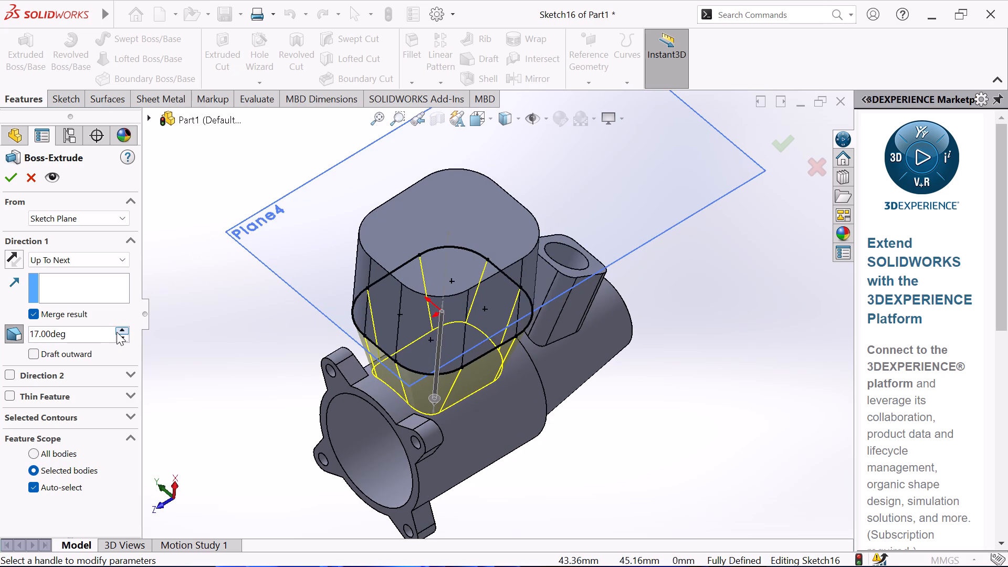
left_click(117, 332)
left_click(117, 332)
left_click(117, 332)
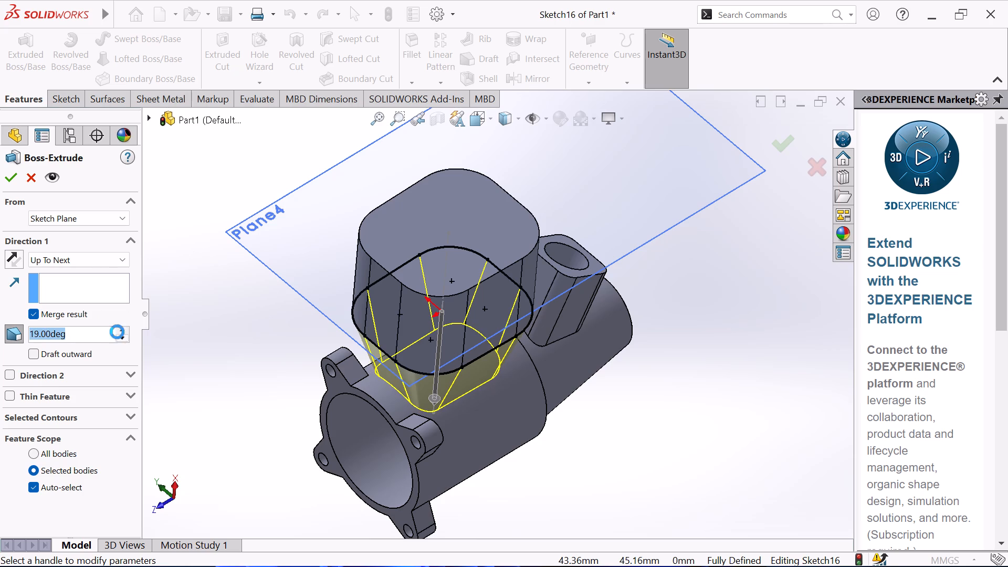
middle_click_drag(149, 311, 217, 295)
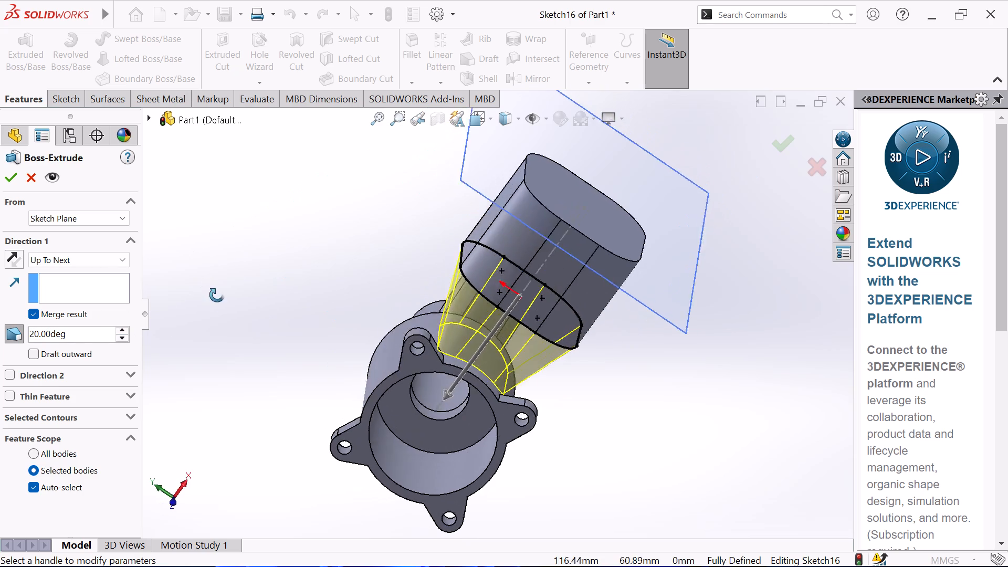
middle_click_drag(217, 295, 238, 333)
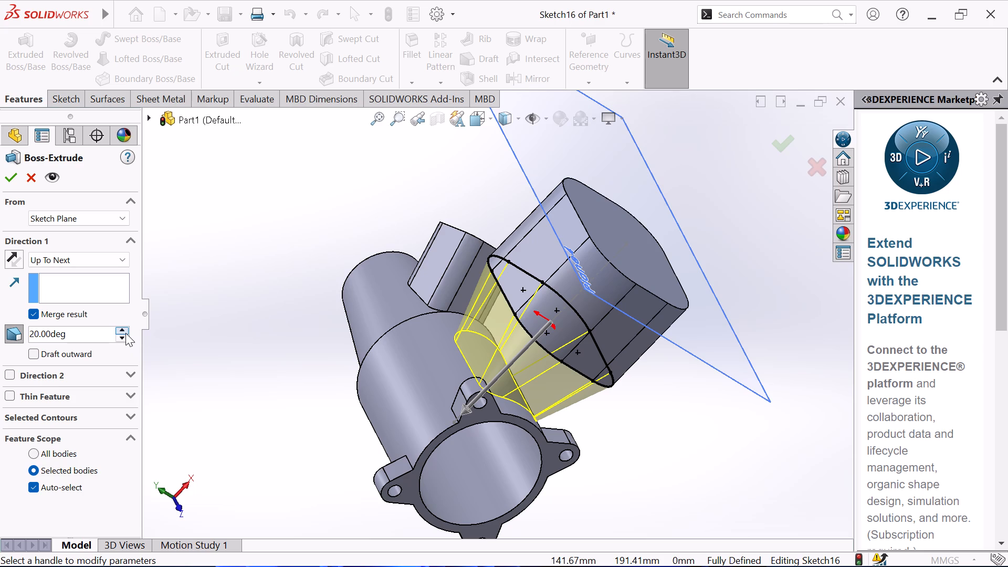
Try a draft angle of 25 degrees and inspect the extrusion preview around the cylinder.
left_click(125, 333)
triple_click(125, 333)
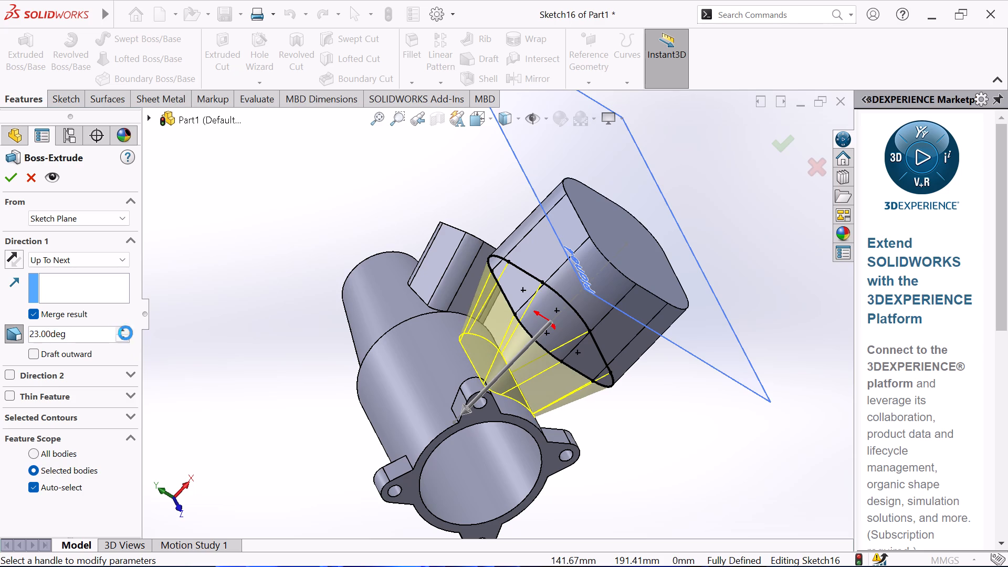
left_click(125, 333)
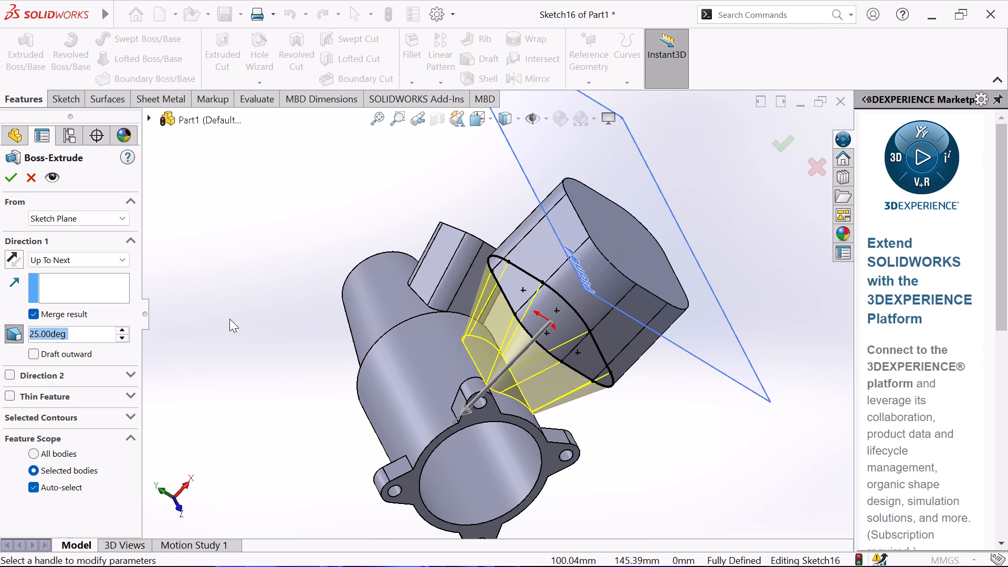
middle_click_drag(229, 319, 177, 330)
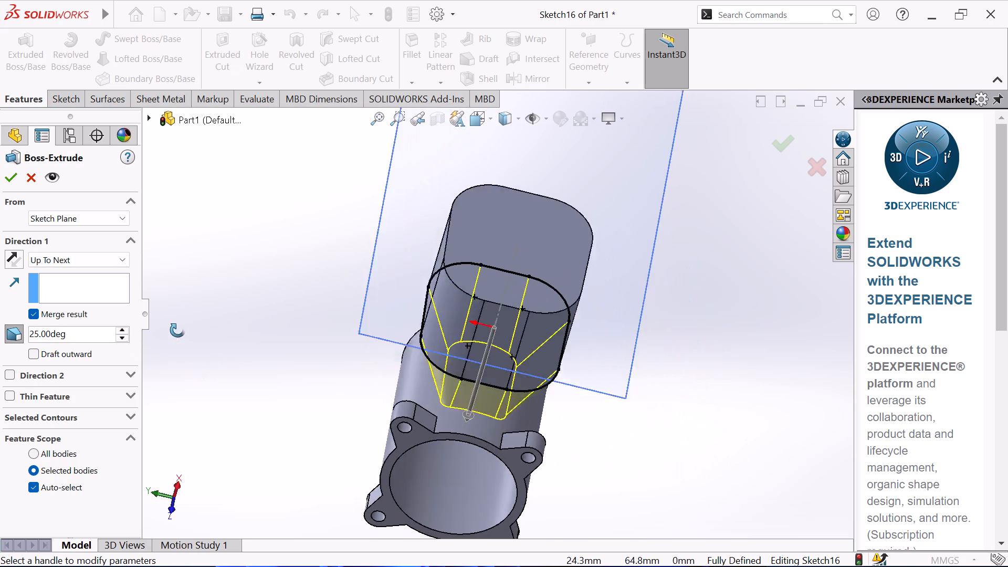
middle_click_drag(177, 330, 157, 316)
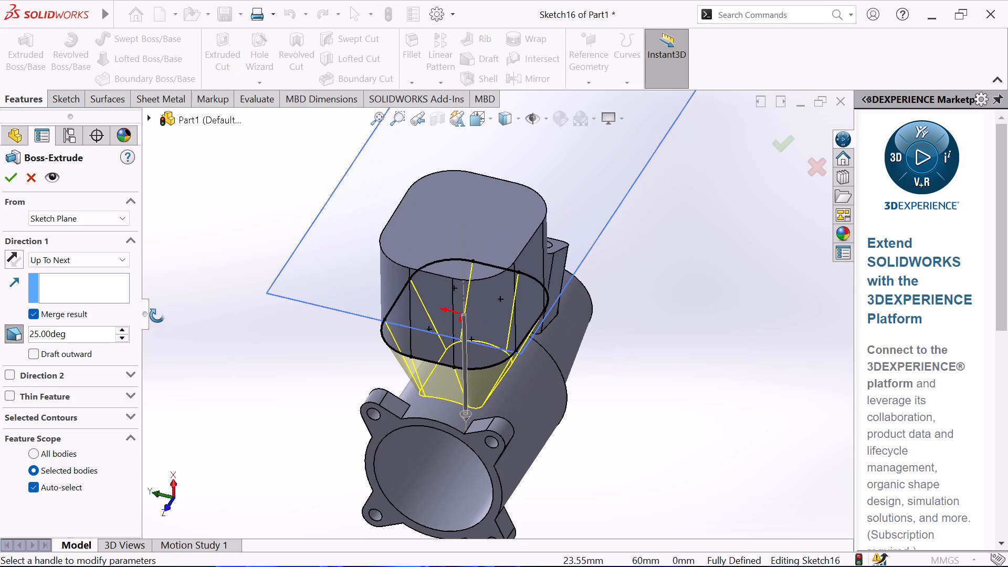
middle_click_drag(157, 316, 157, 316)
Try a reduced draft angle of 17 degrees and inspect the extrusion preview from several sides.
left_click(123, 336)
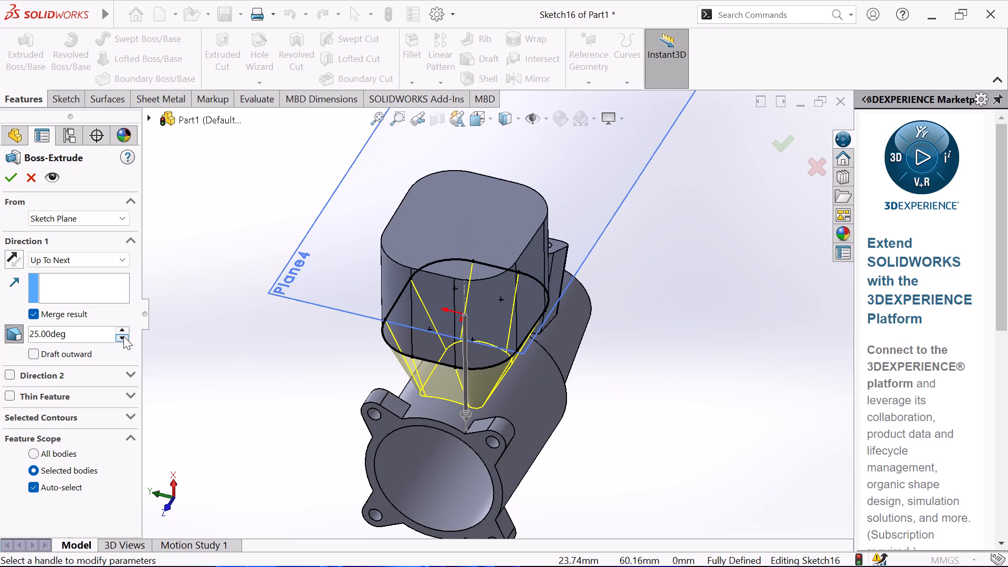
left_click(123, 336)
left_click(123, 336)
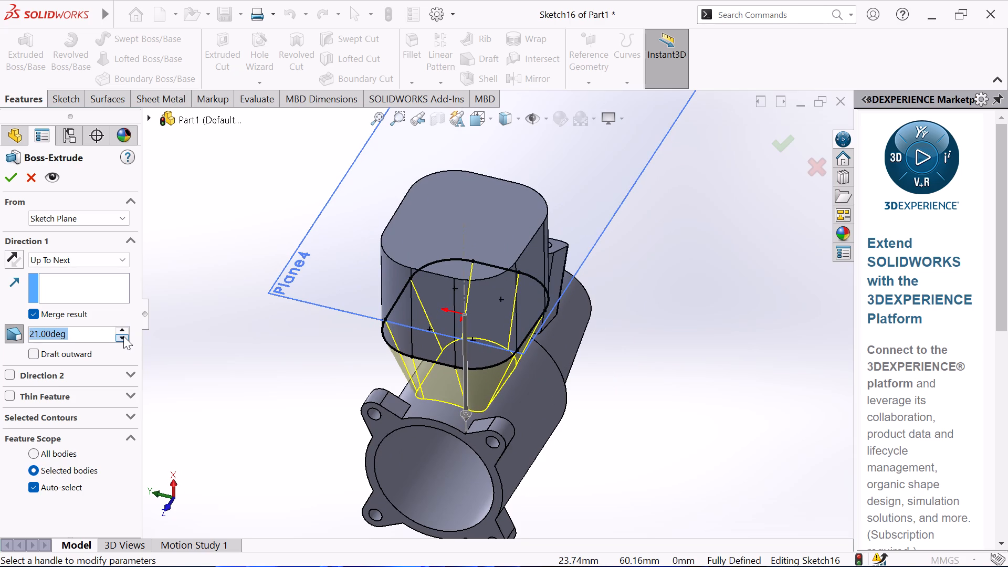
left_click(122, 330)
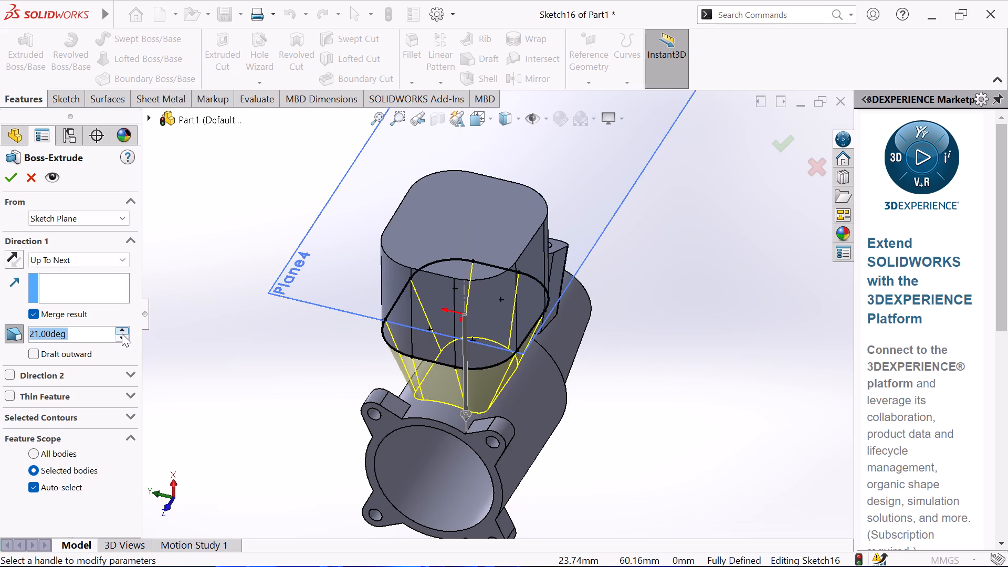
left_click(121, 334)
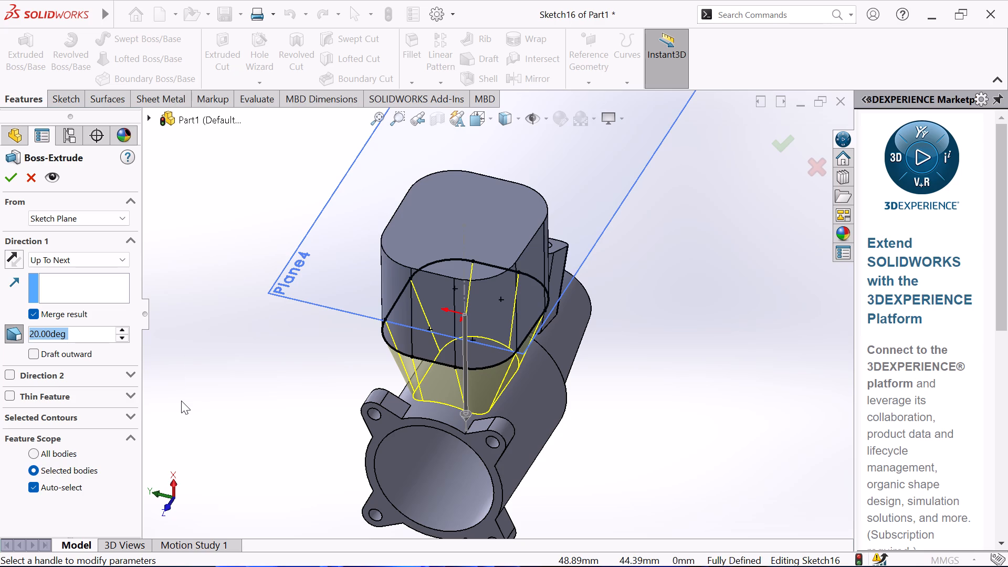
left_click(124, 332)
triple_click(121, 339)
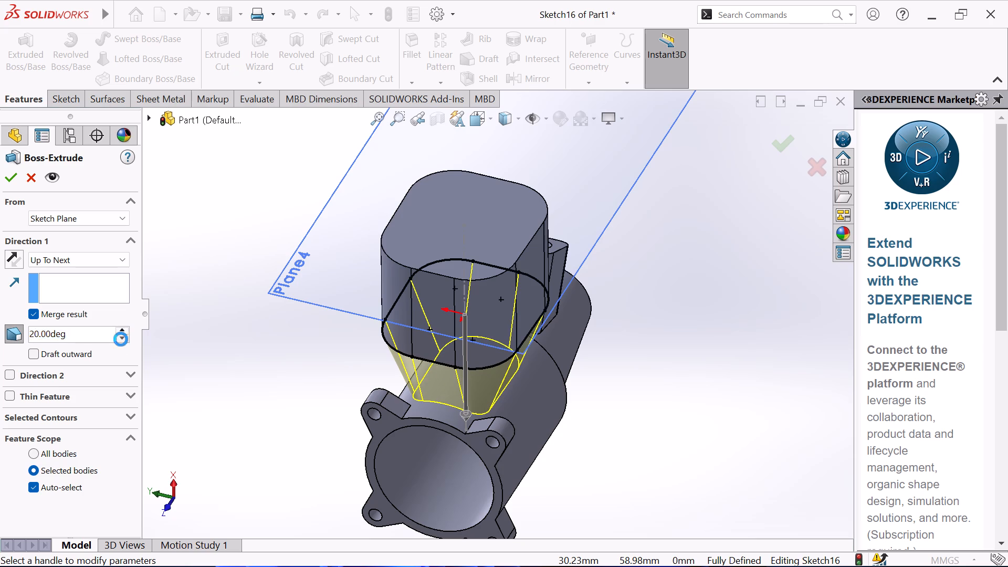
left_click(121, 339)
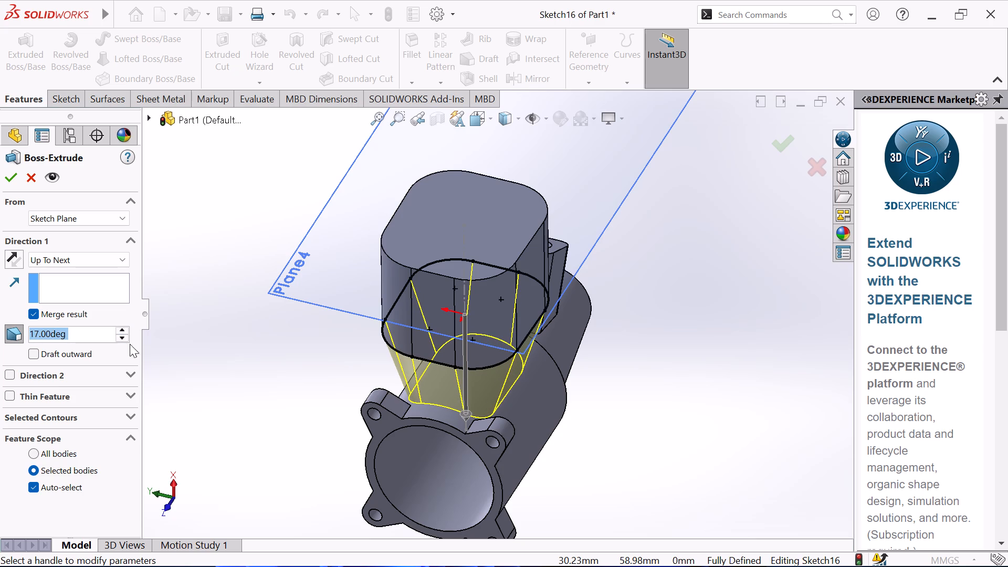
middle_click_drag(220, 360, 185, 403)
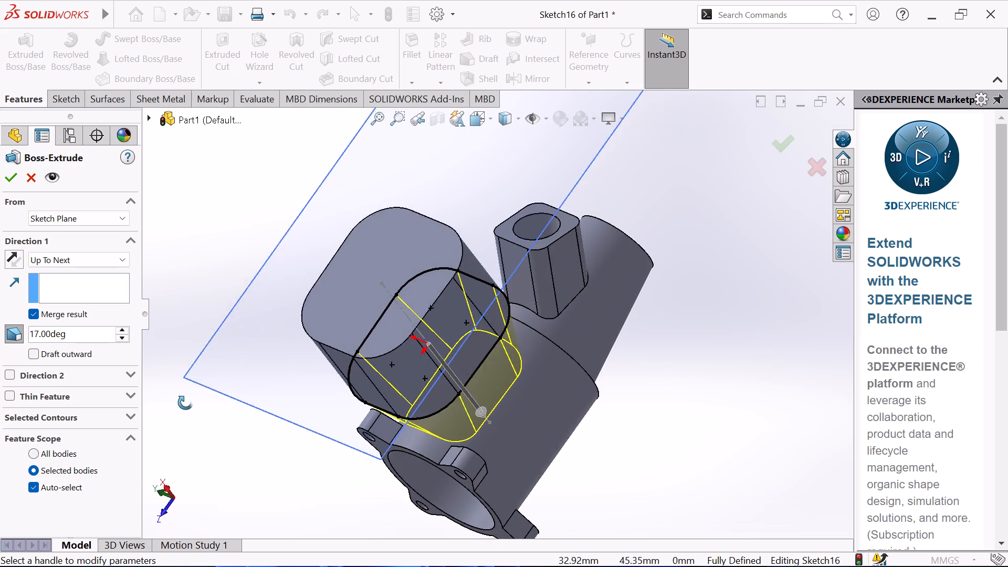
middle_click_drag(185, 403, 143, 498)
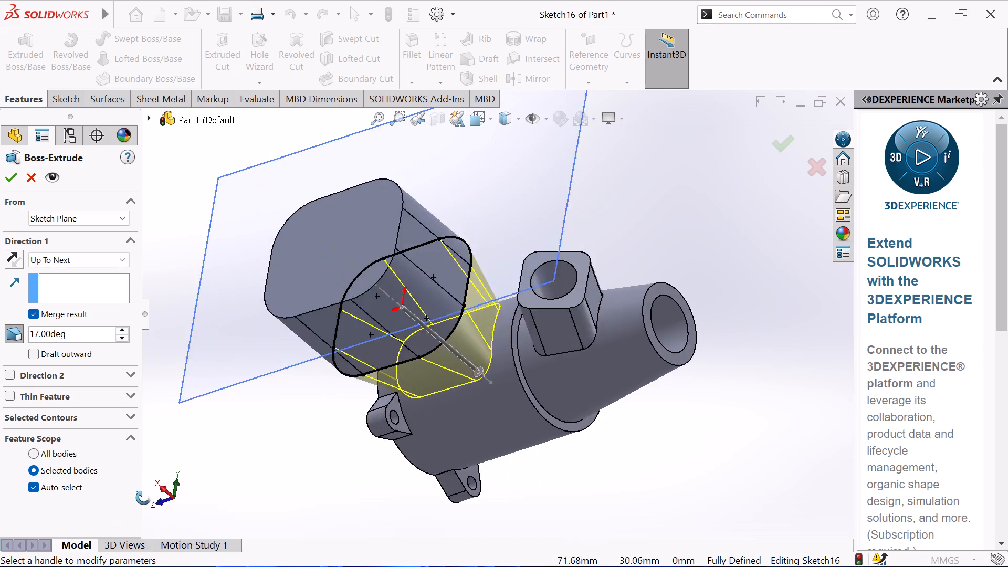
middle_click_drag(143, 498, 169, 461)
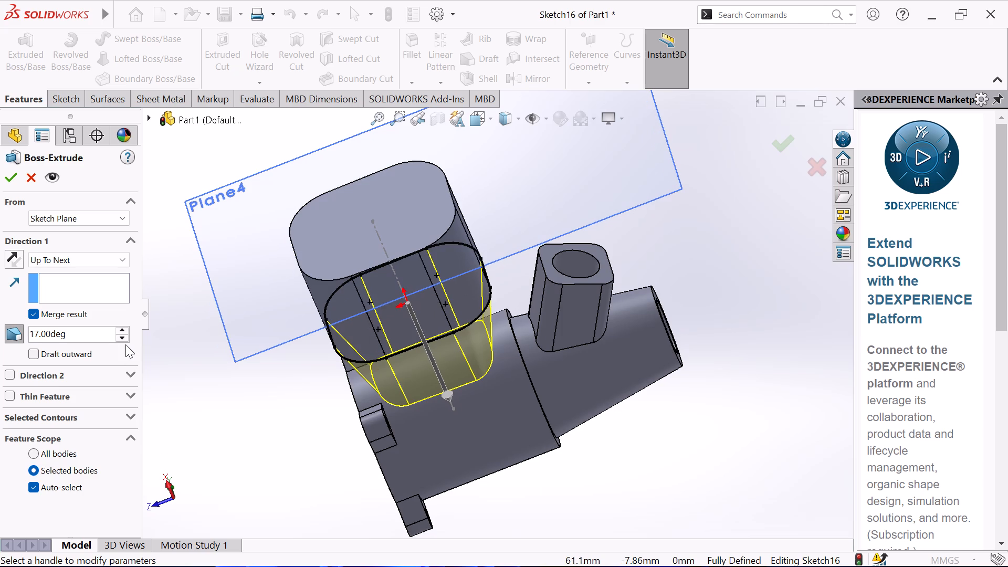
Set the inward draft angle to 20 degrees and complete the boss extrusion joining the block to the cylinder.
left_click(125, 342)
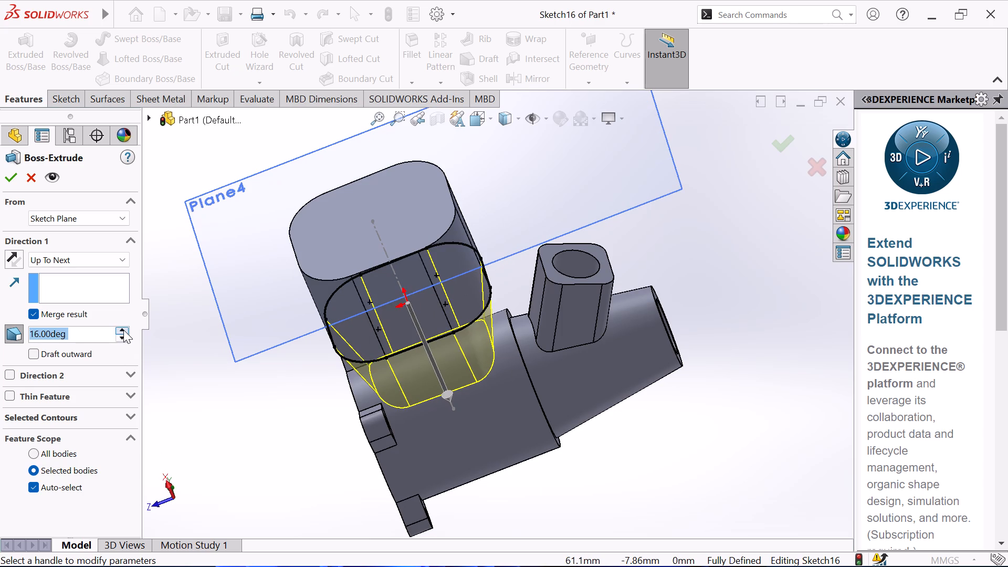
left_click(123, 330)
left_click(123, 330)
left_click(123, 330)
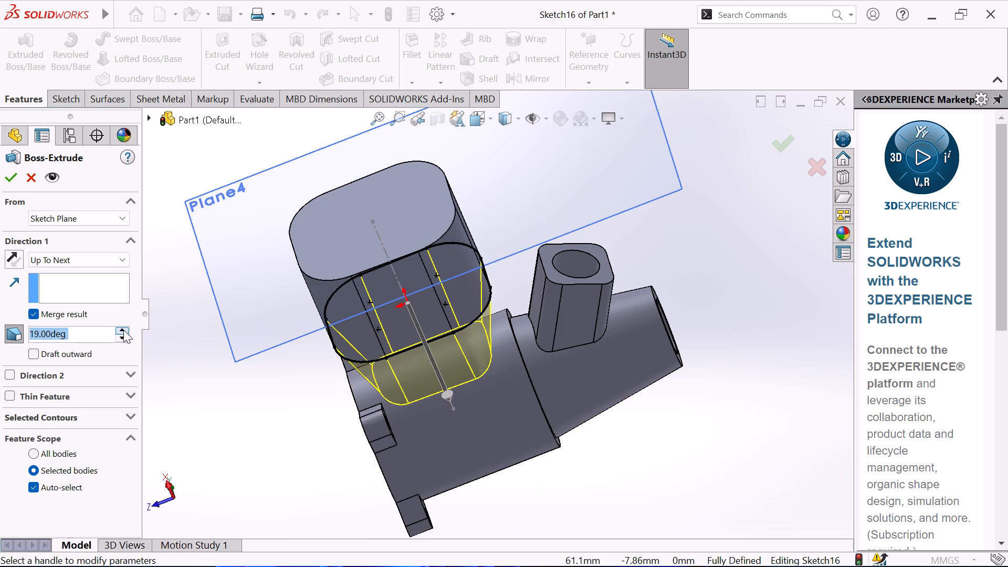
left_click(123, 330)
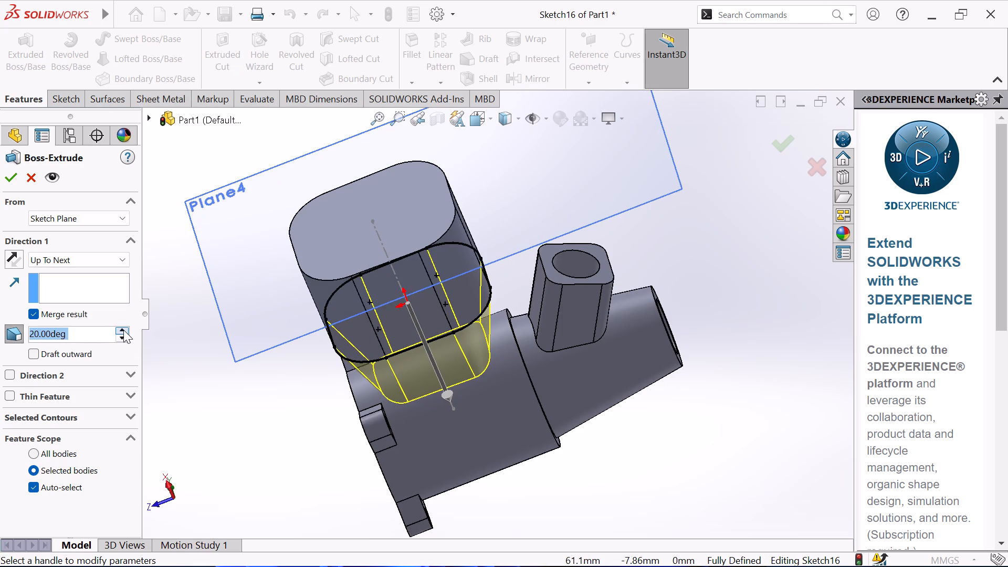
middle_click_drag(176, 400, 193, 376)
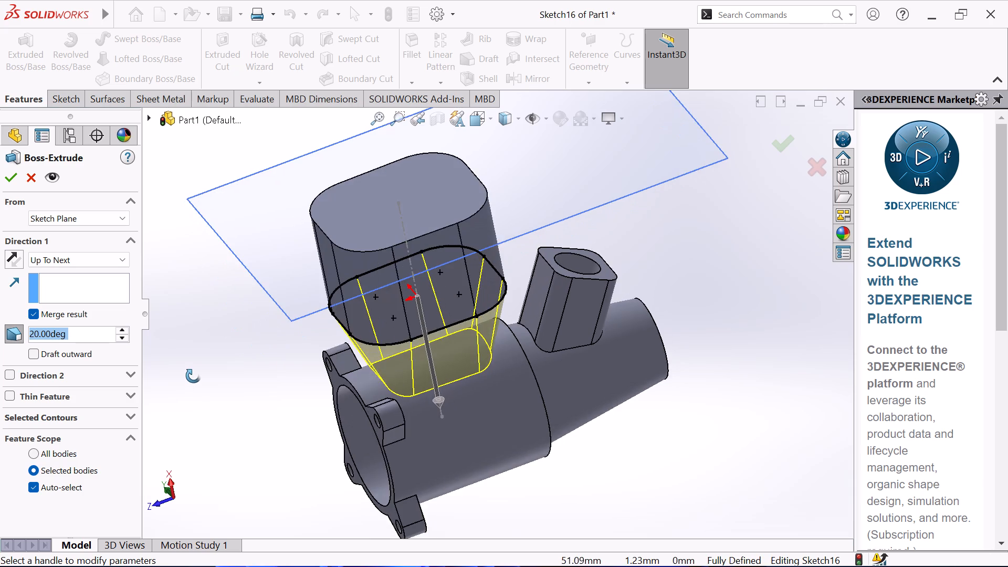
middle_click_drag(193, 376, 203, 387)
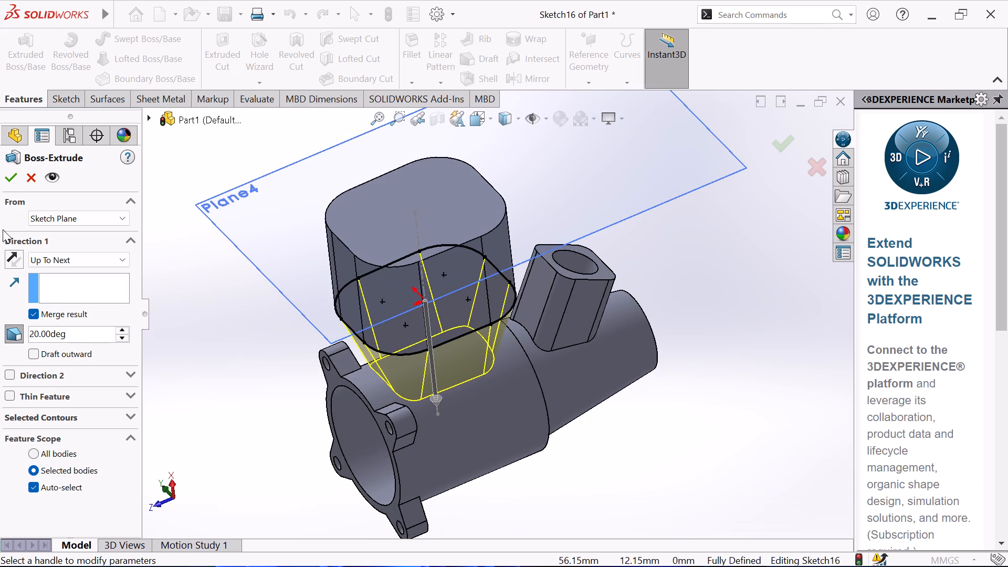
left_click(10, 184)
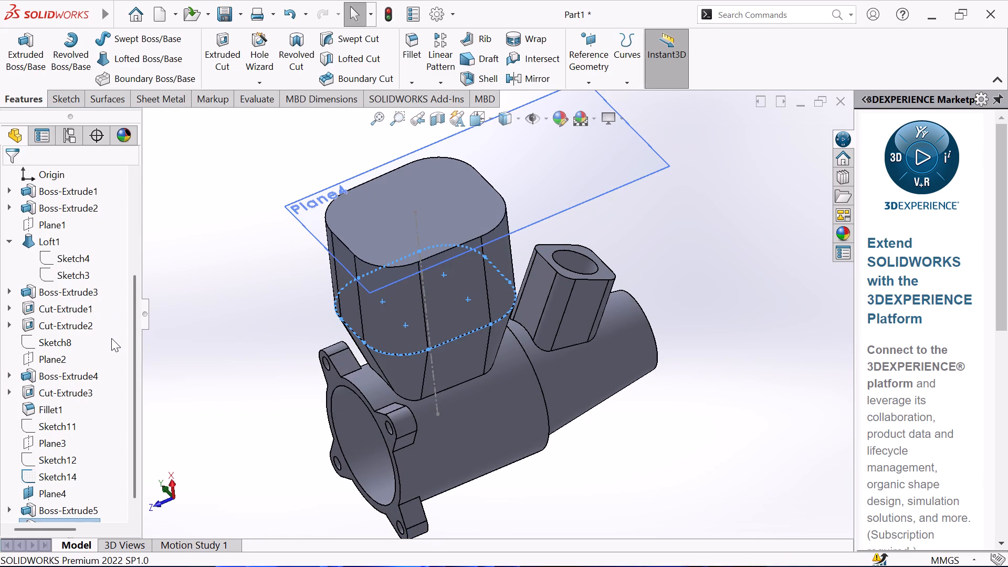
On the rounded block's flat end face, sketch a circle of about 9.7 mm radius centred on the origin.
middle_click_drag(277, 254, 416, 214)
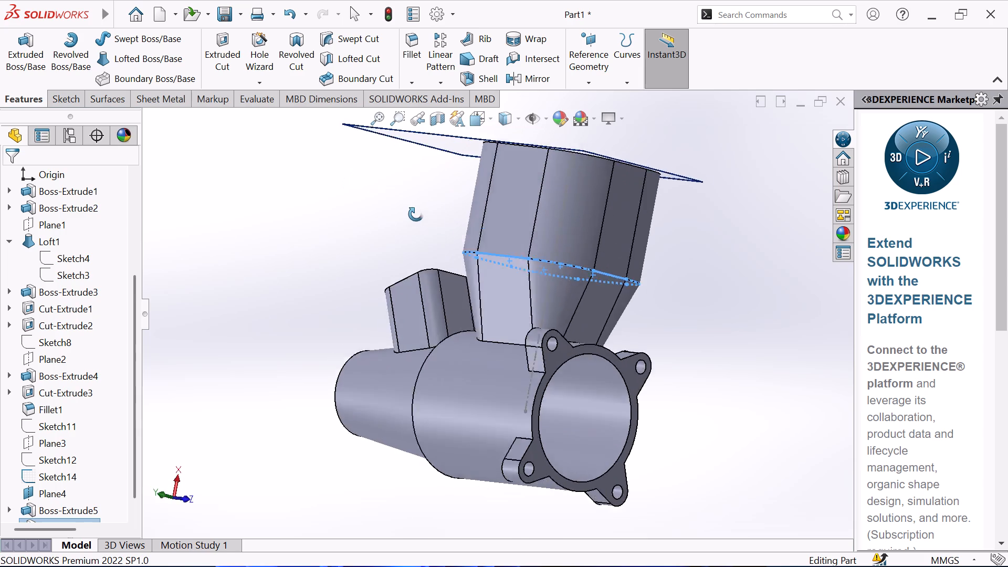
middle_click_drag(416, 214, 428, 224)
left_click(317, 253)
middle_click_drag(317, 250, 337, 291)
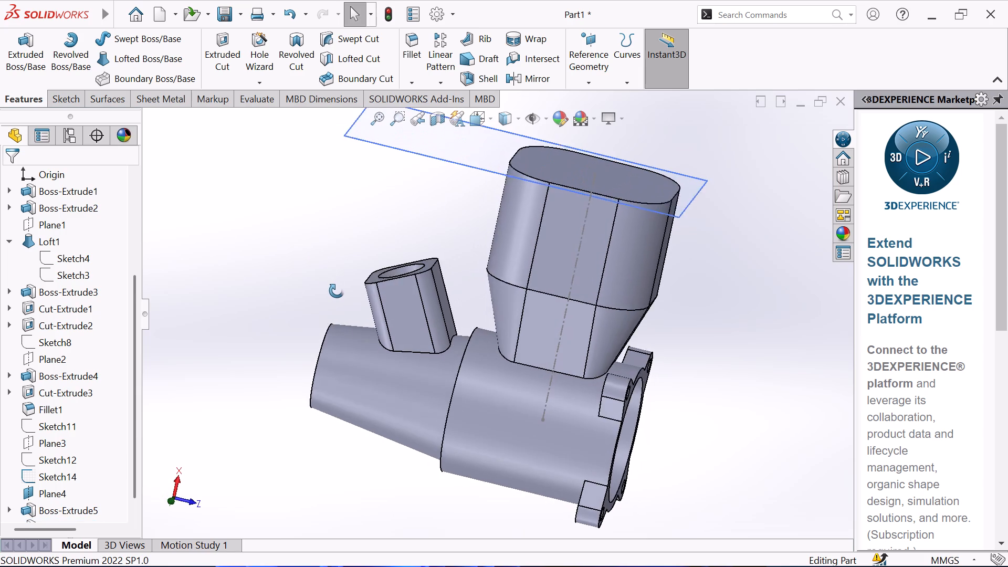
middle_click_drag(337, 291, 339, 293)
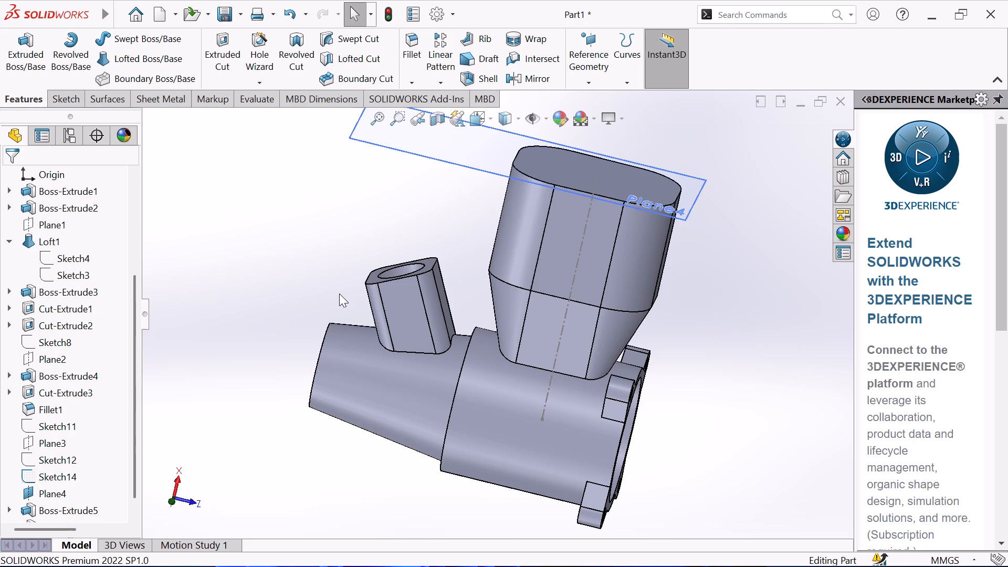
middle_click_drag(339, 298, 359, 325)
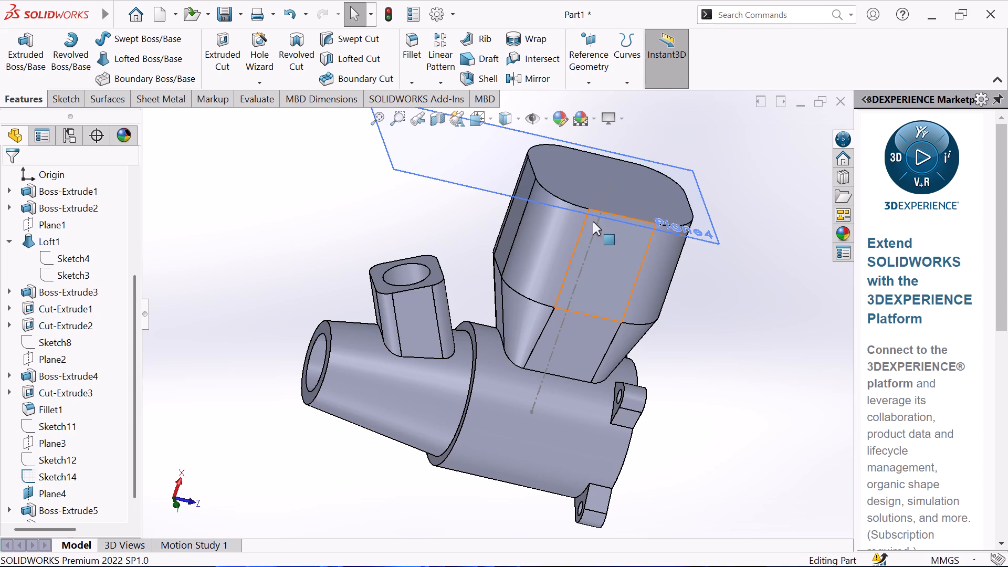
left_click(598, 178)
left_click(654, 151)
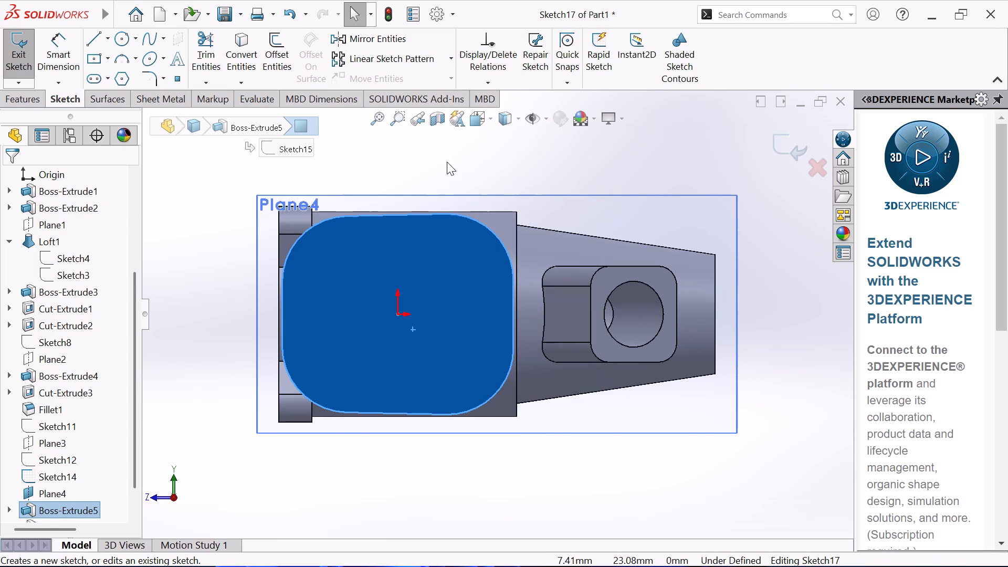
left_click(447, 162)
left_click(125, 36)
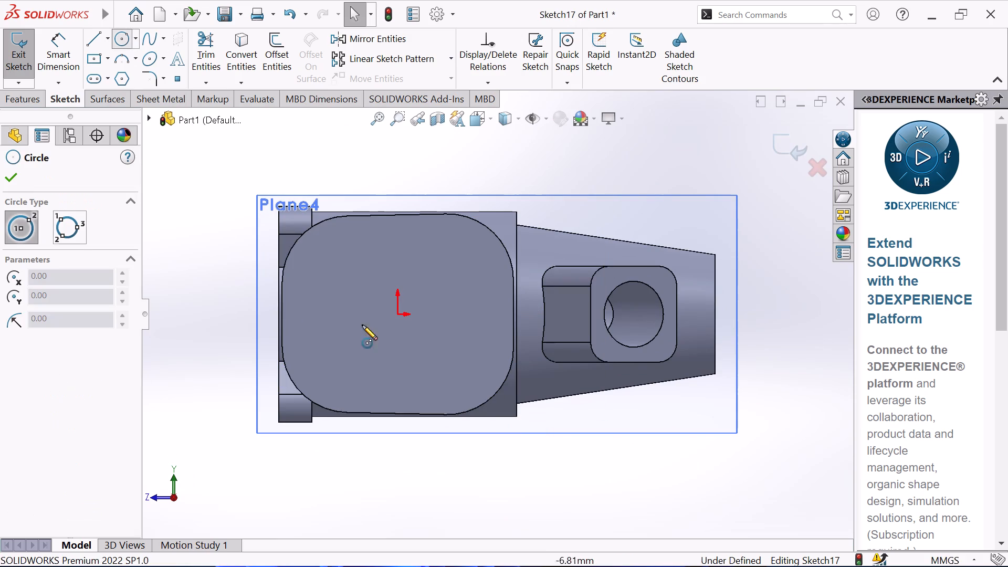
left_click(399, 316)
left_click(399, 250)
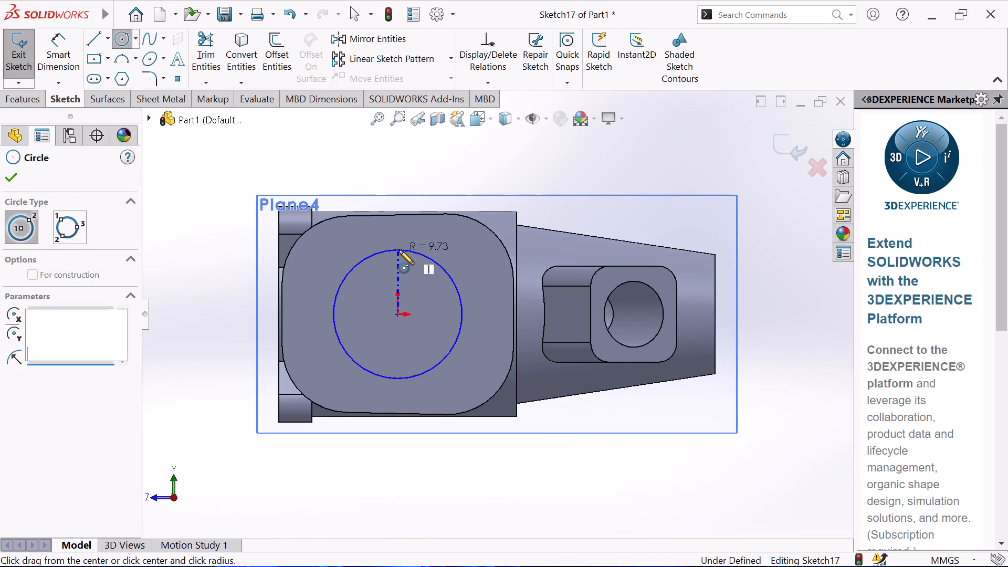
right_click(413, 153)
left_click(440, 166)
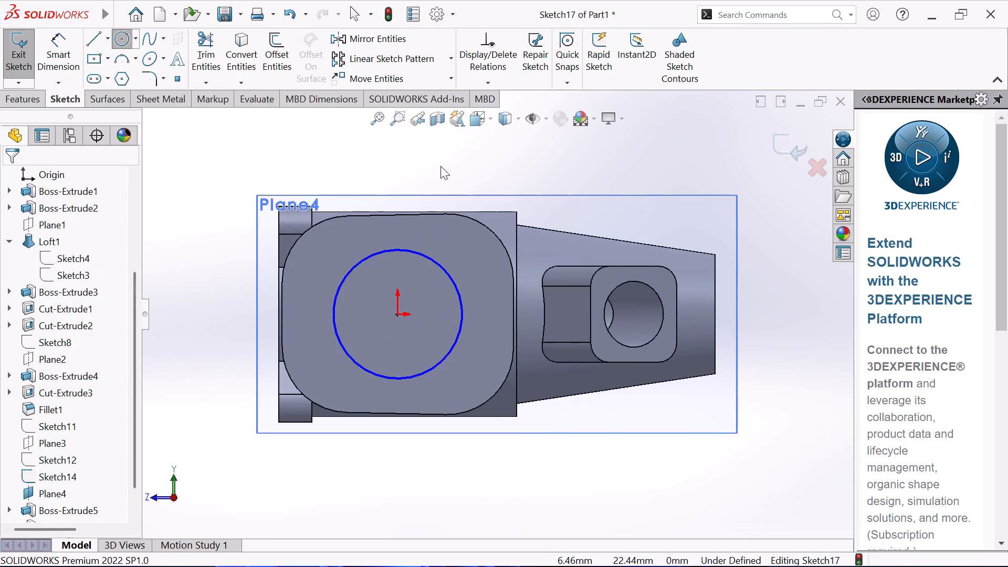
Dimension the circle's diameter as 21 mm.
left_click(55, 56)
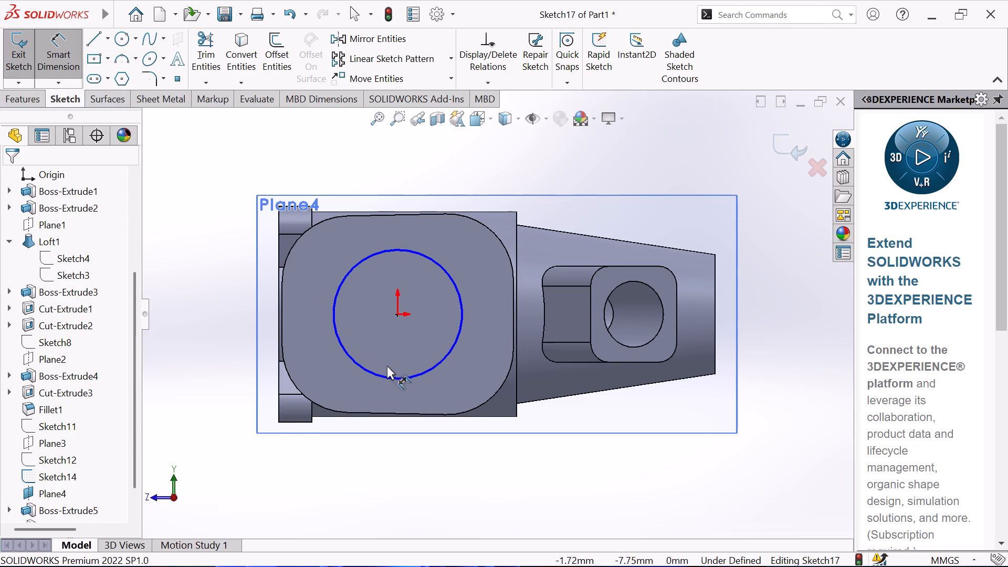
left_click(356, 366)
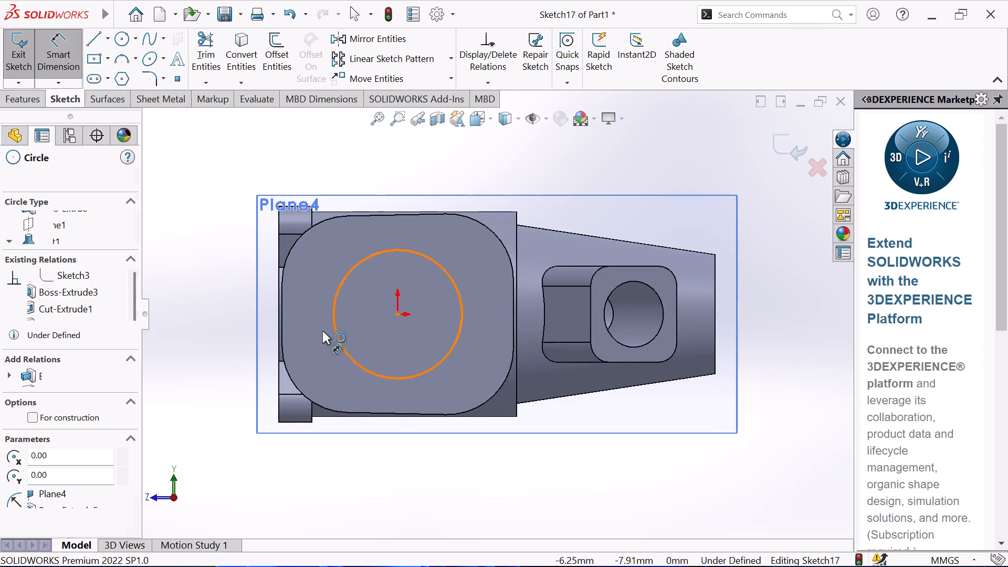
left_click(218, 318)
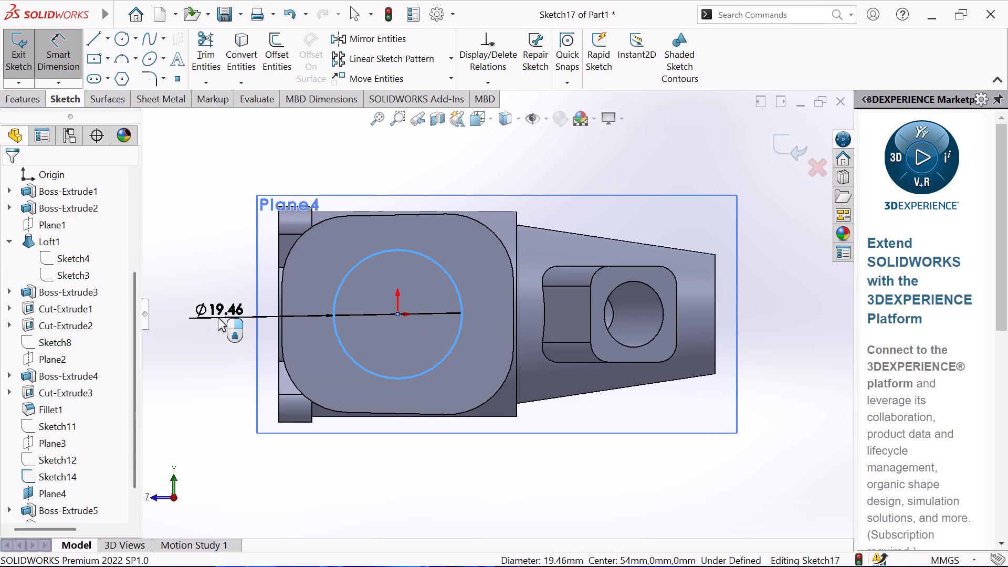
type("21")
key("Return")
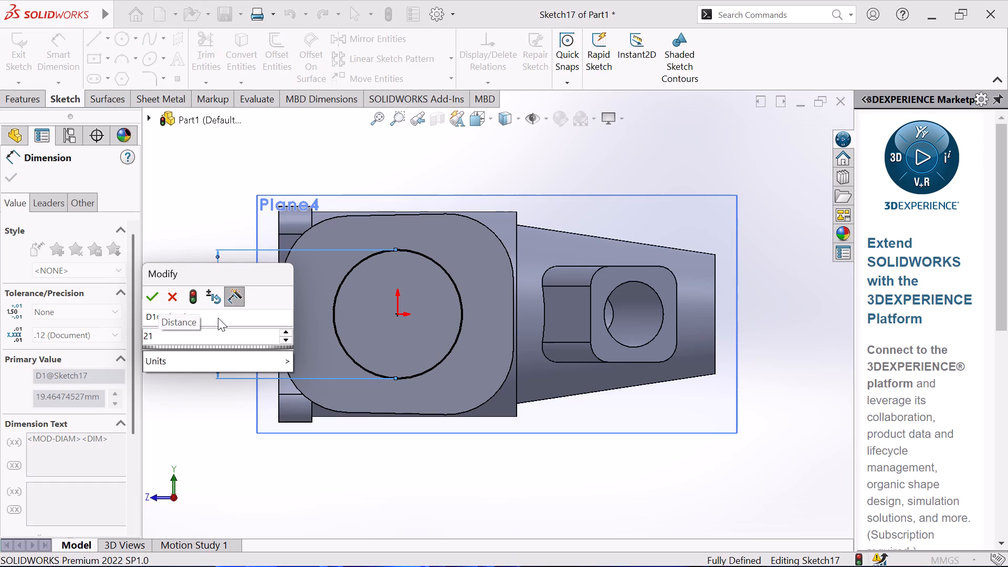
right_click(326, 171)
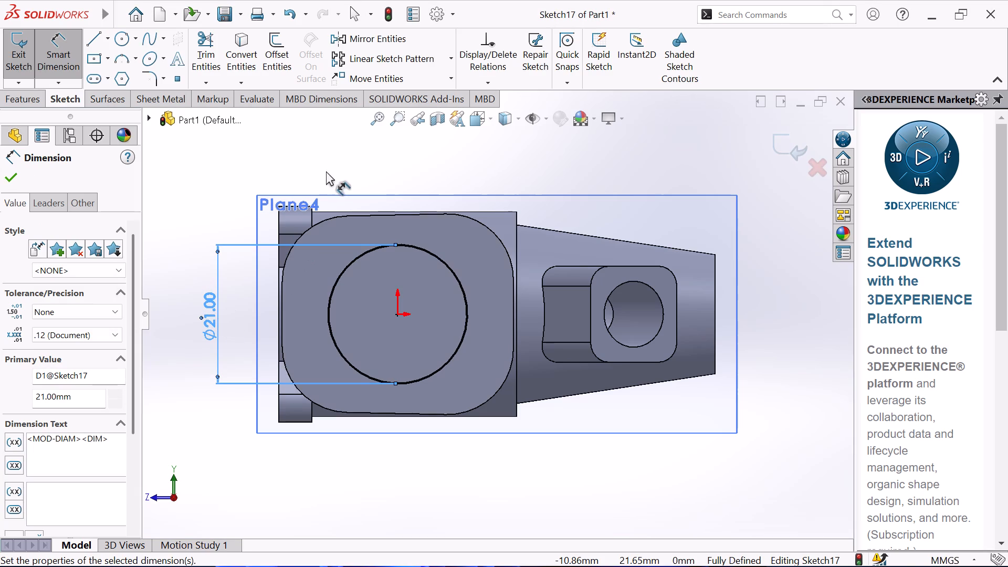
left_click(370, 219)
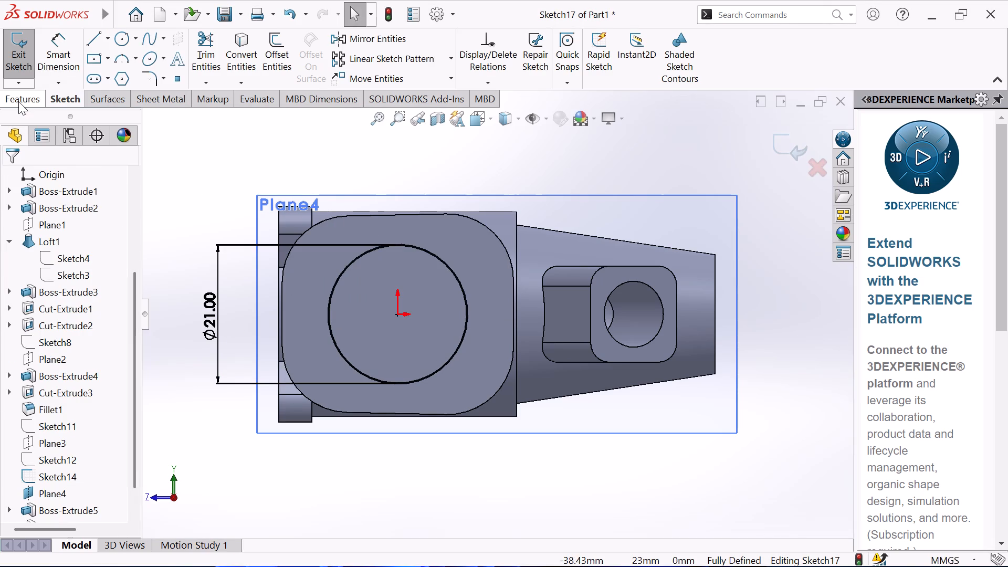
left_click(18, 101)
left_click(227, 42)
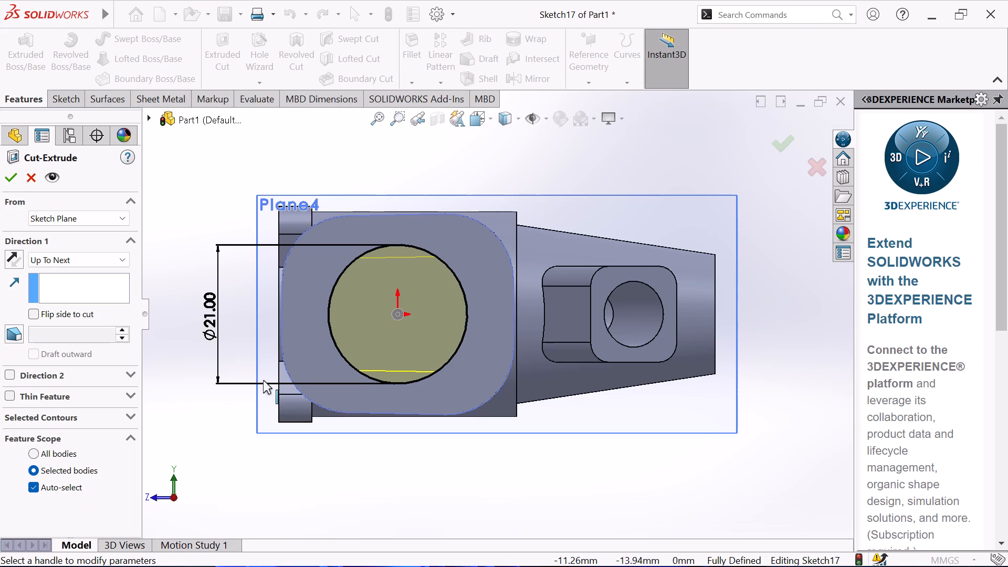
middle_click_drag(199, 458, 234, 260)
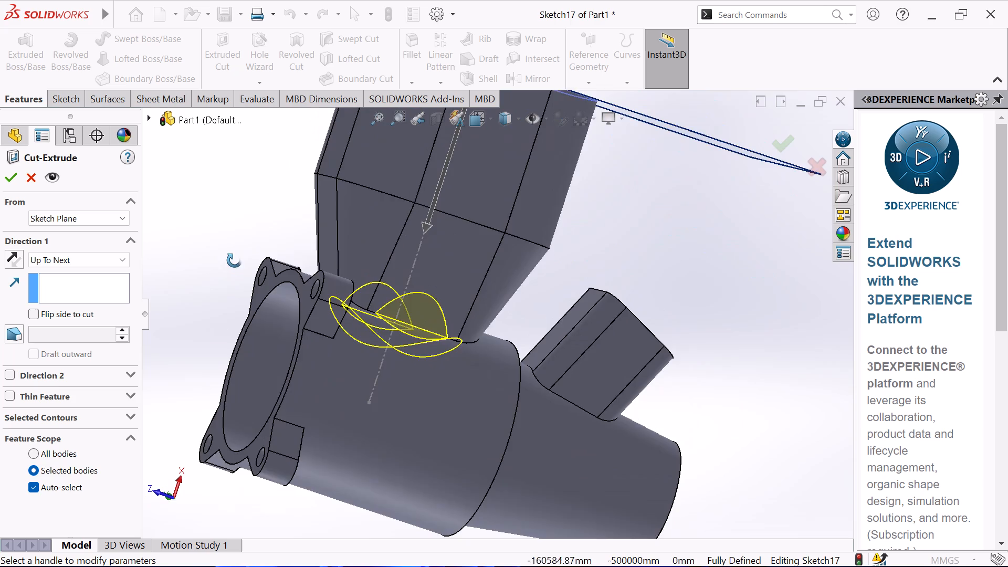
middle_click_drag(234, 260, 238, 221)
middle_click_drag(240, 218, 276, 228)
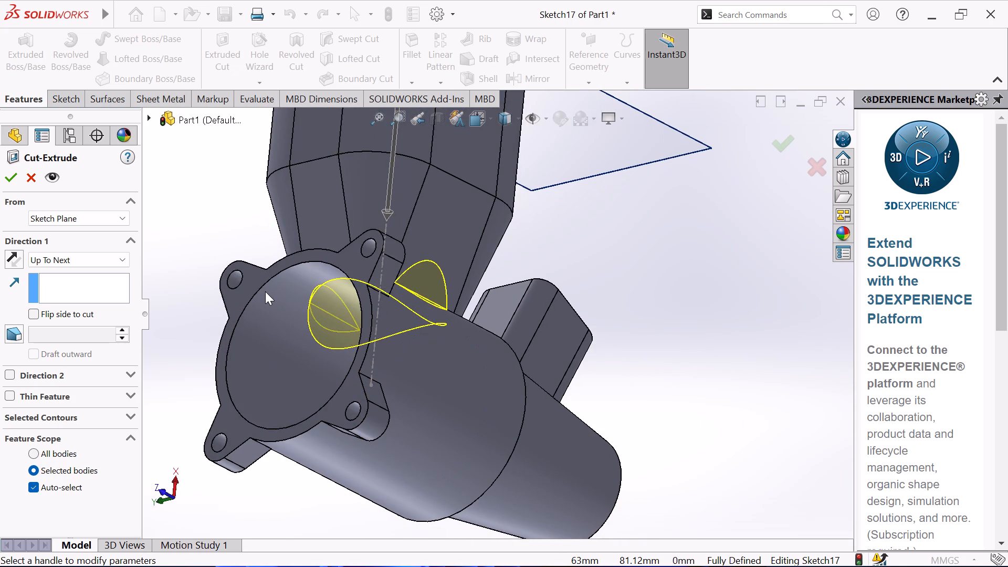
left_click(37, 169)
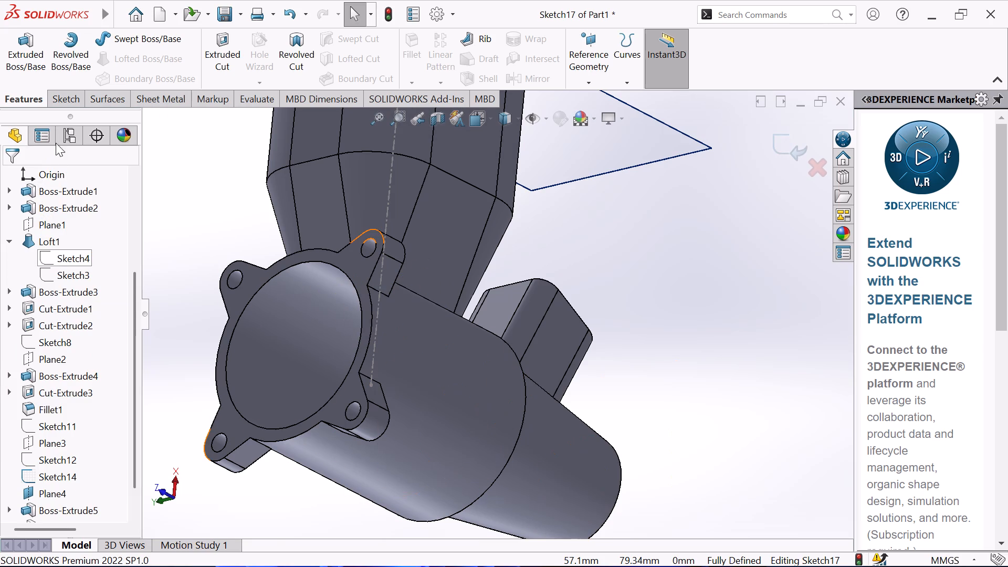
Exit the circle sketch and edit the drafted extrusion Boss-Extrude6, reducing its draft angle to 17 degrees.
left_click(64, 103)
left_click(20, 61)
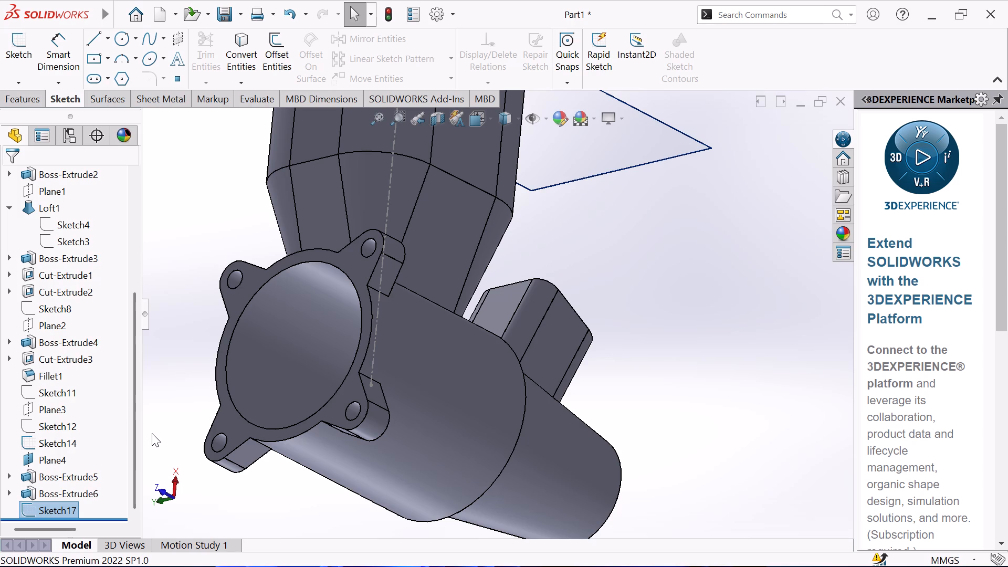
scroll(104, 442, "down", 1)
left_click(75, 492)
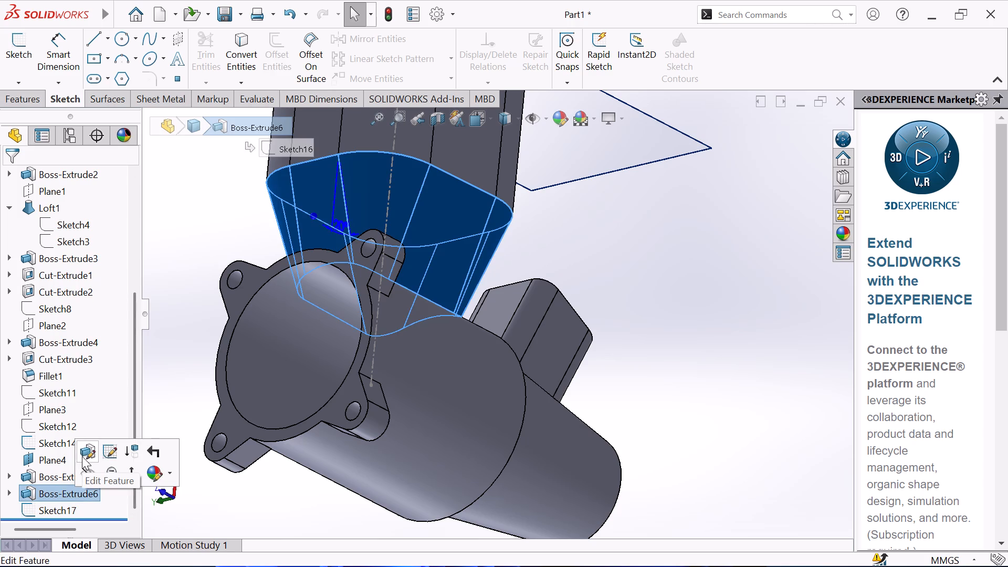
left_click(82, 456)
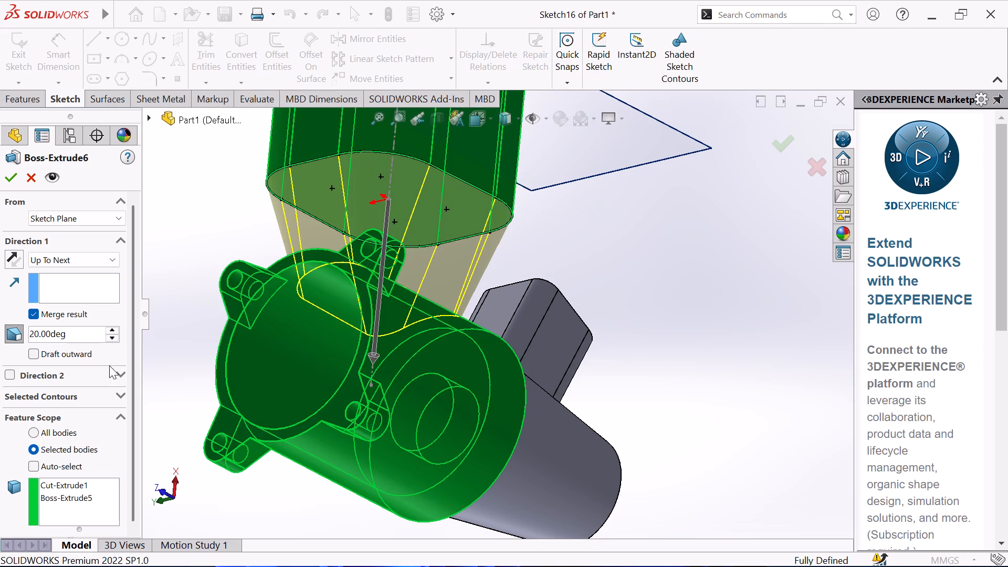
left_click(112, 339)
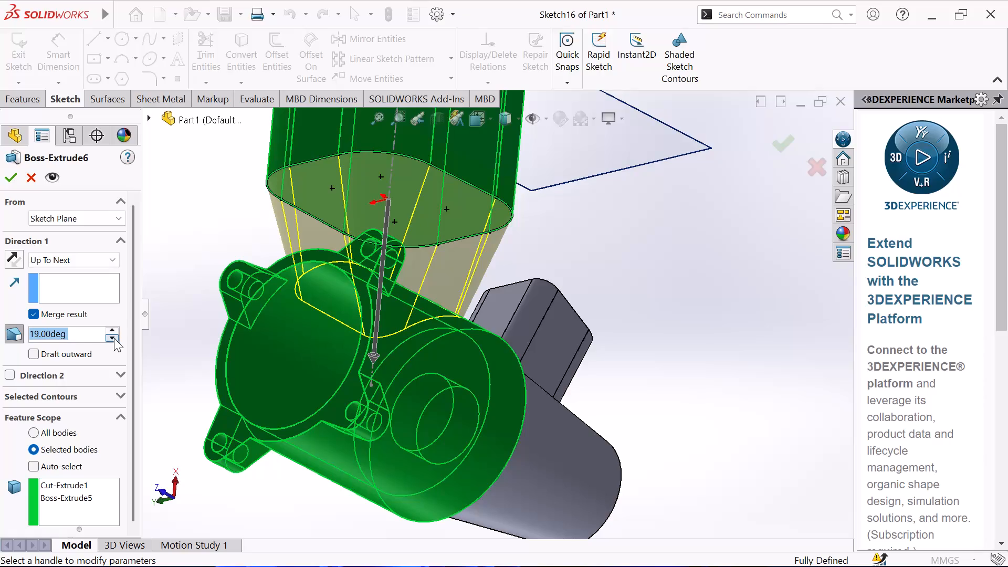
left_click(114, 338)
left_click(114, 338)
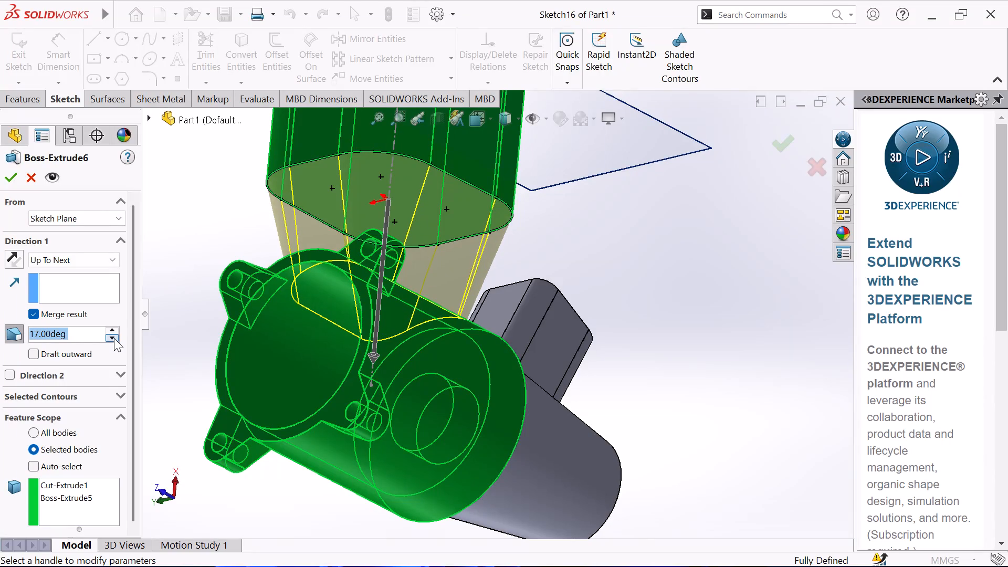
left_click(6, 180)
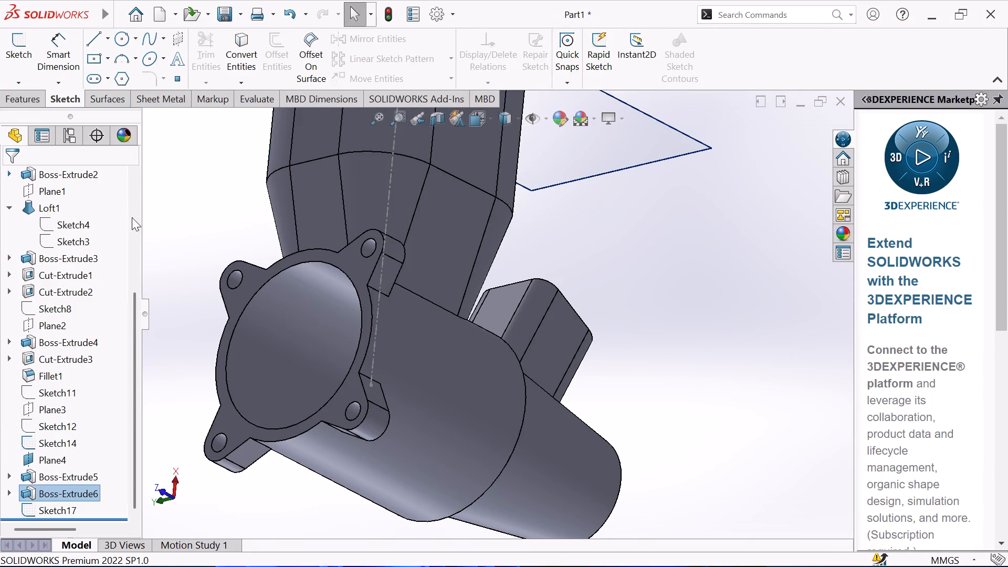
Examine the drafted transition between block and cylinder and the circle sketch on the block's end face from several sides.
scroll(164, 204, "up", 1)
middle_click_drag(173, 202, 165, 319)
middle_click_drag(165, 319, 159, 363)
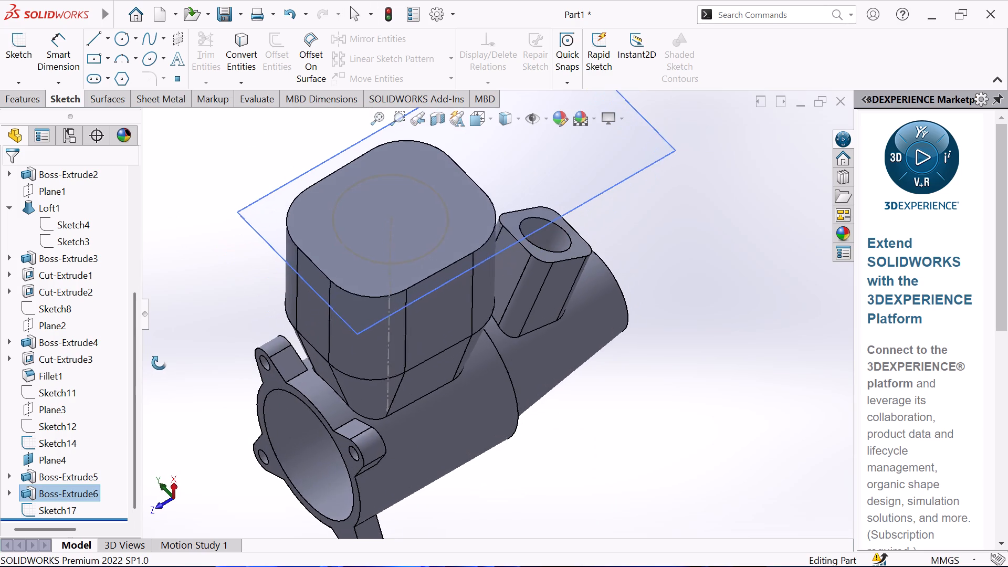
middle_click_drag(159, 363, 266, 525)
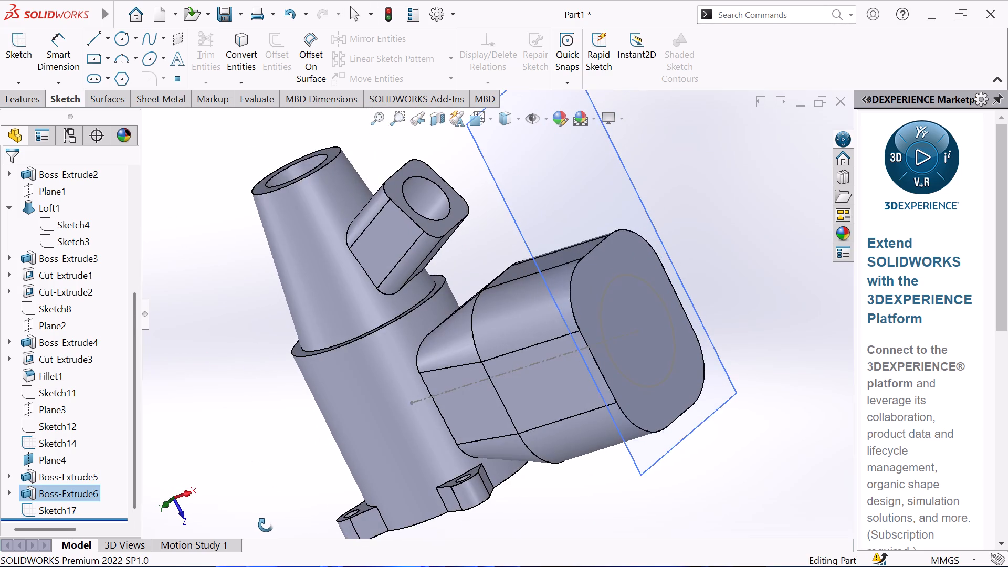
middle_click_drag(266, 525, 217, 445)
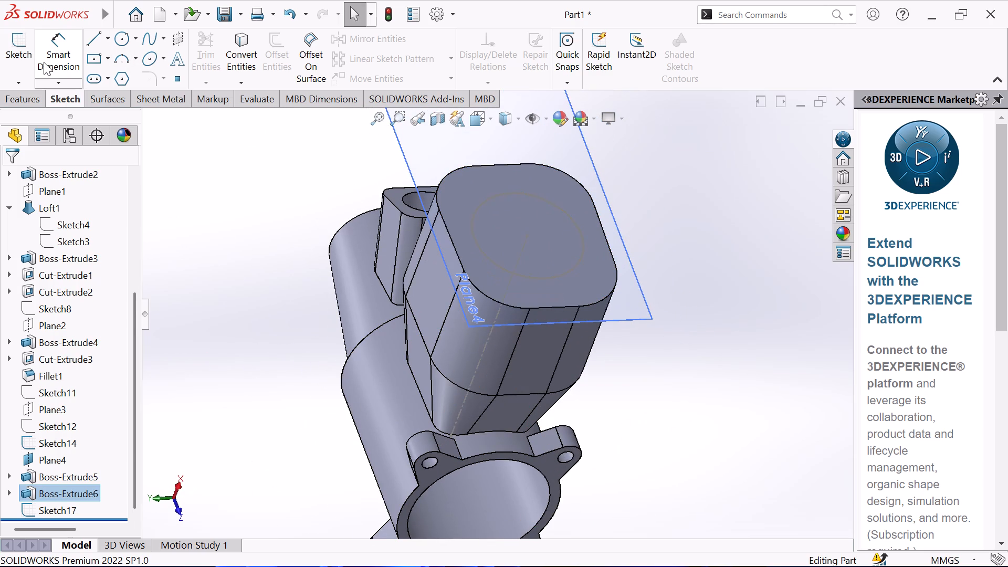
left_click(523, 274)
left_click(346, 270)
left_click(206, 259)
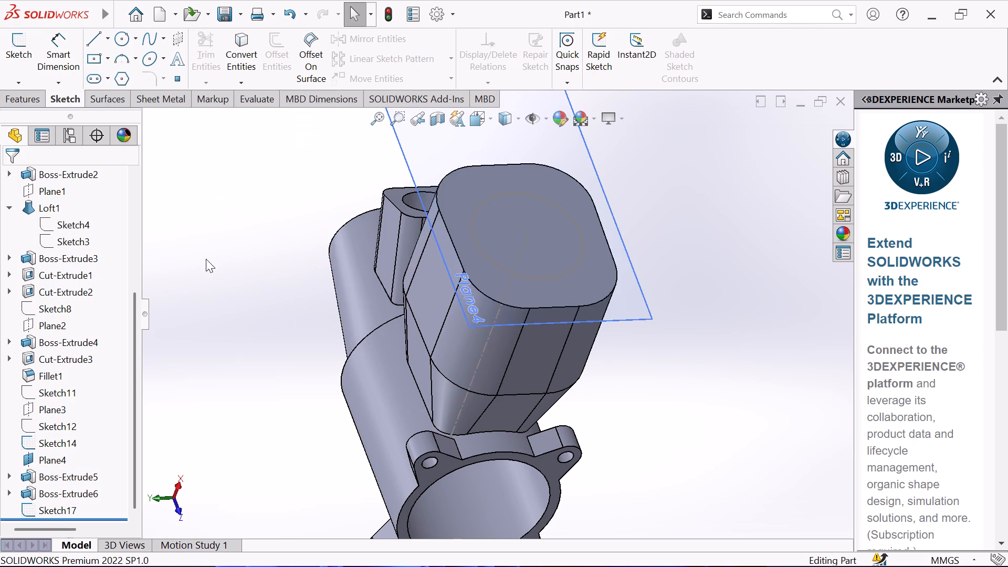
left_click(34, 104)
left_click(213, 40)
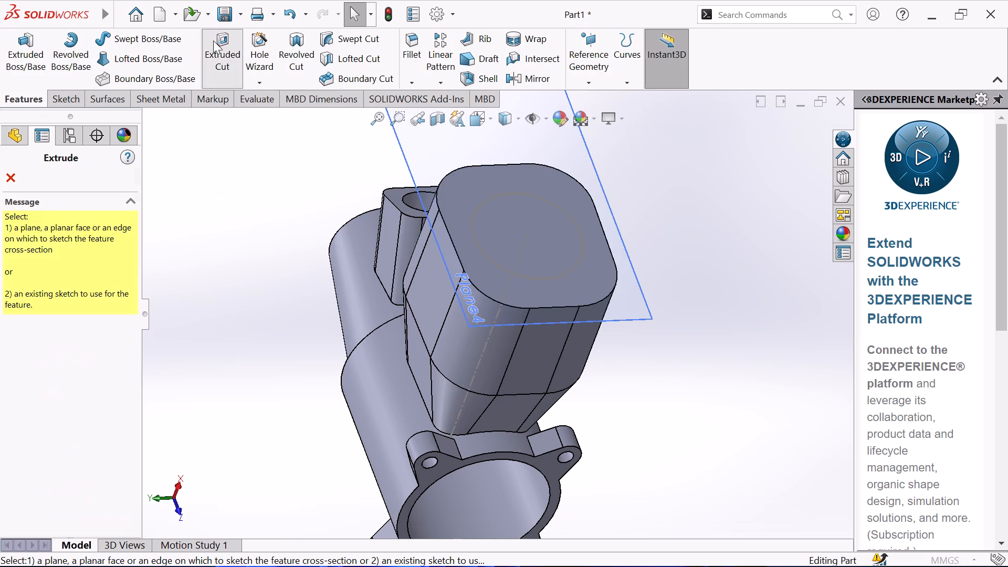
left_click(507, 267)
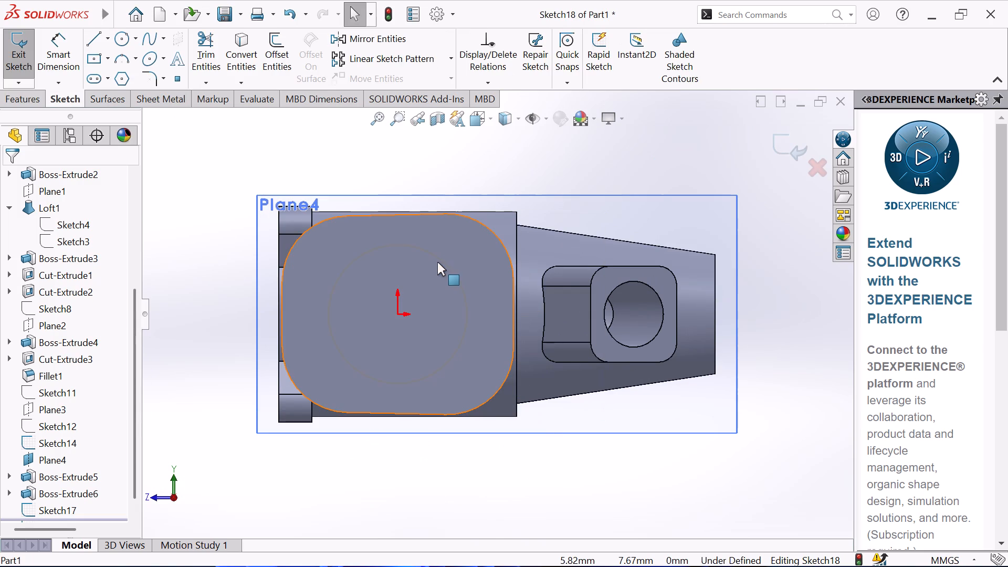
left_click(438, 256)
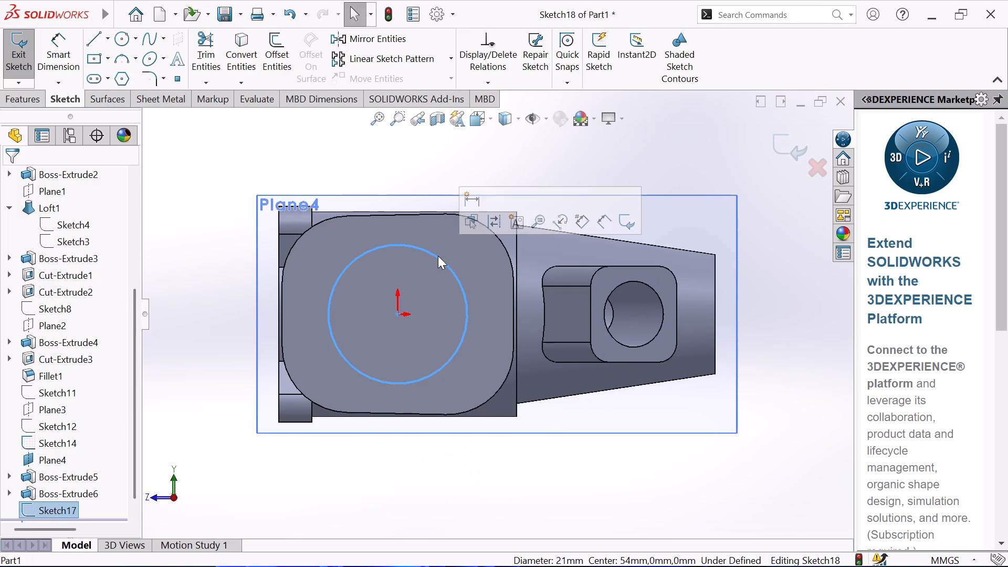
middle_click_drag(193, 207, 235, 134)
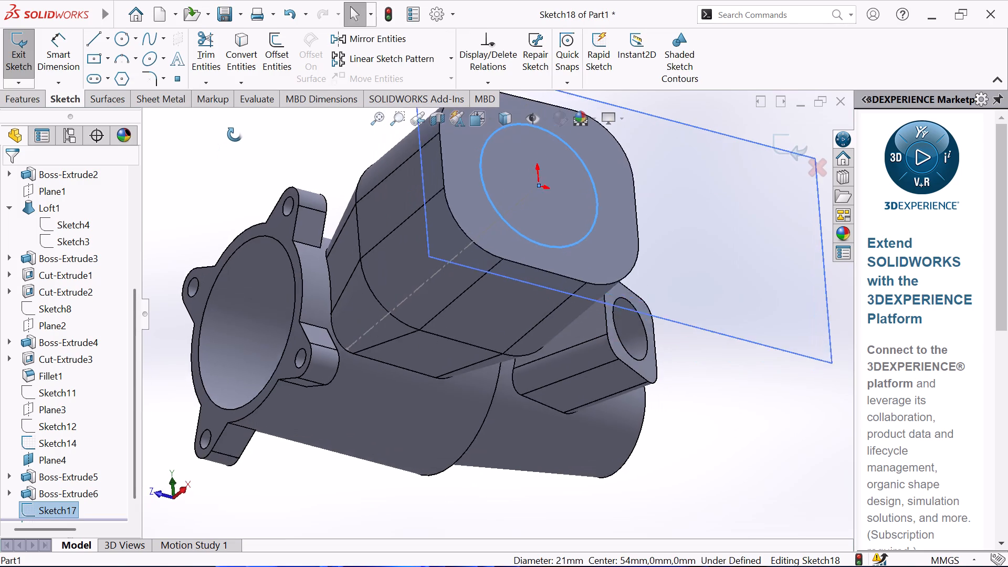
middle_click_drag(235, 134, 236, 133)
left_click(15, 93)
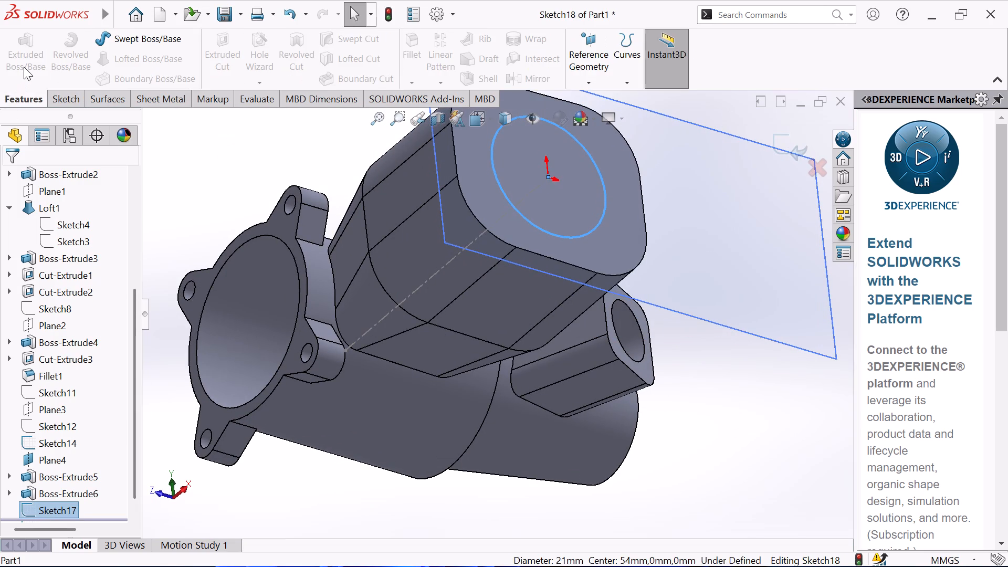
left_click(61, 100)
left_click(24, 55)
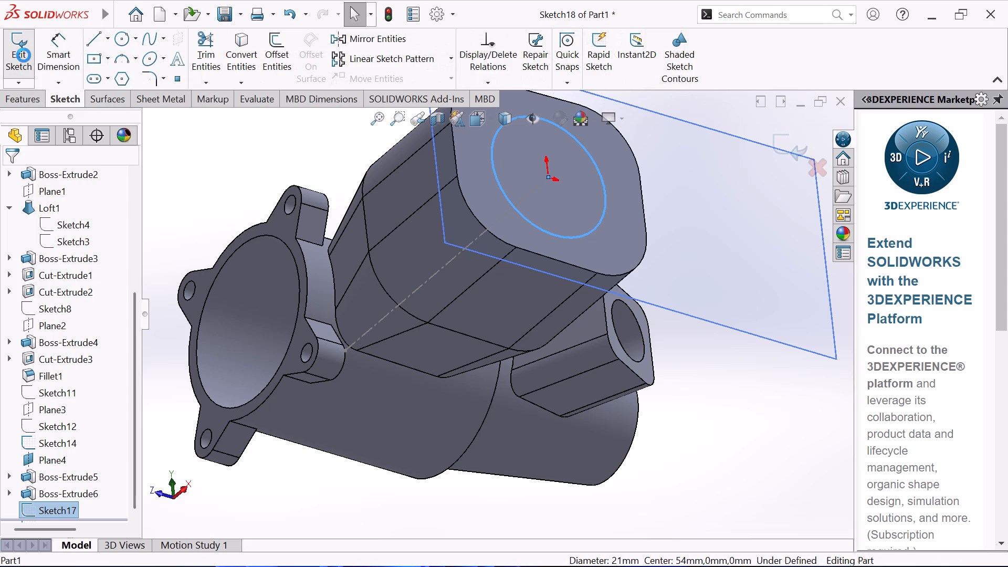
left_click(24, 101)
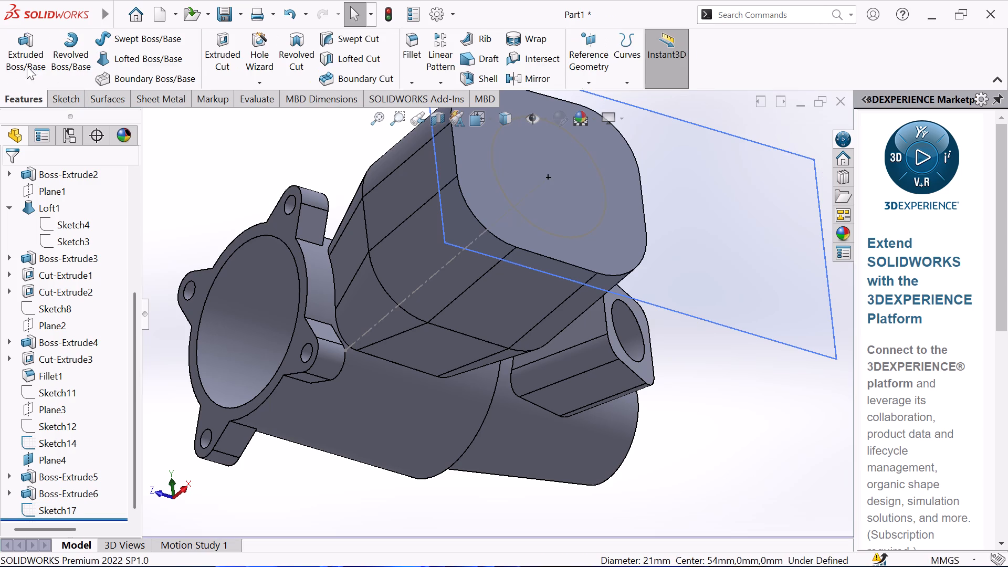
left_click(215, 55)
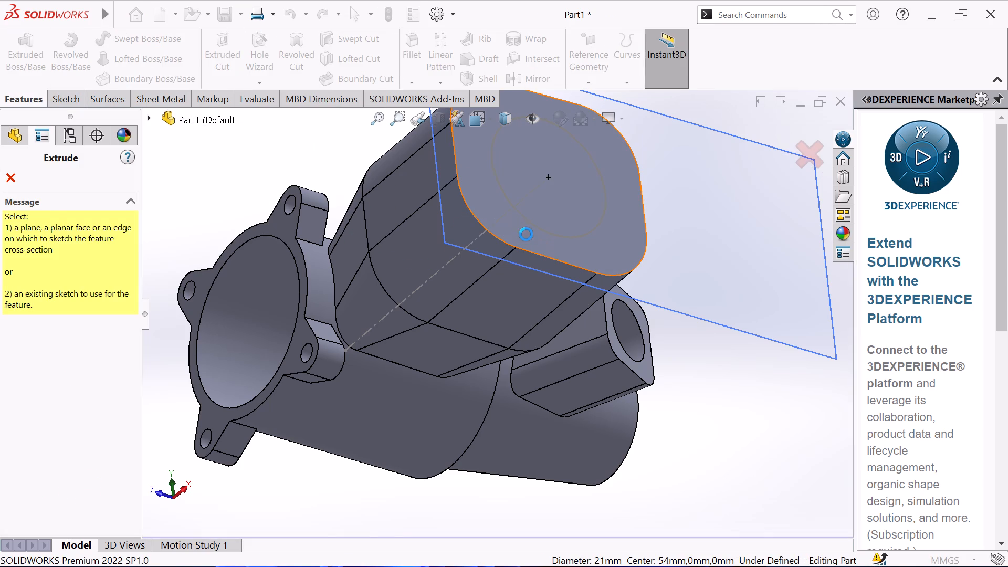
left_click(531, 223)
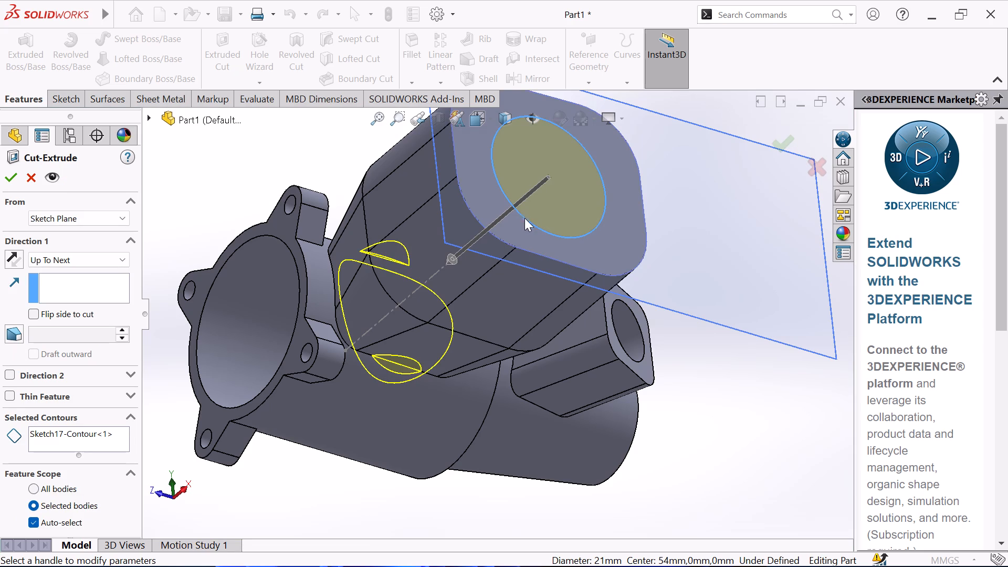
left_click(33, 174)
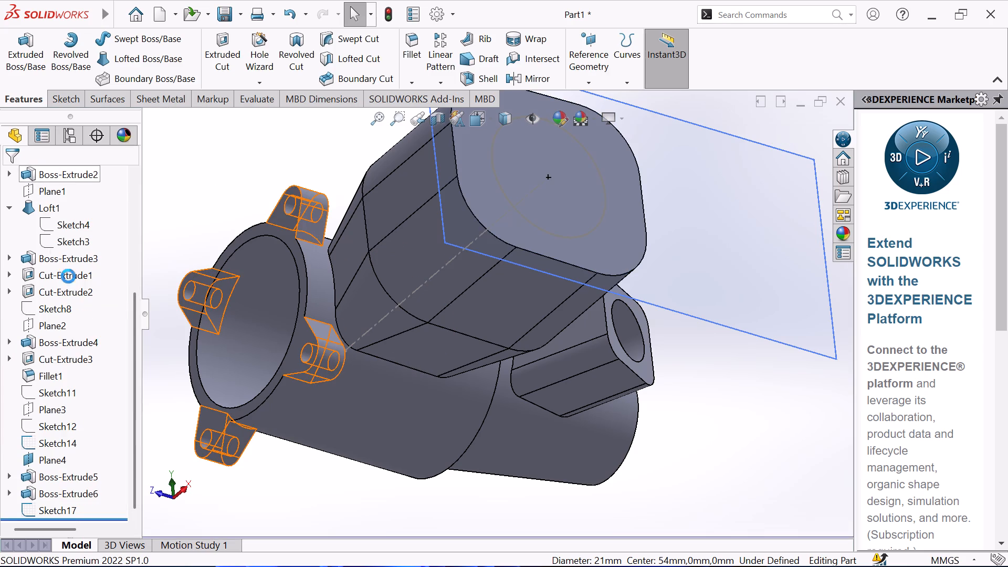
Edit the drafted extrusion Boss-Extrude6 and set its draft angle to 15 degrees.
left_click(54, 496)
left_click(69, 457)
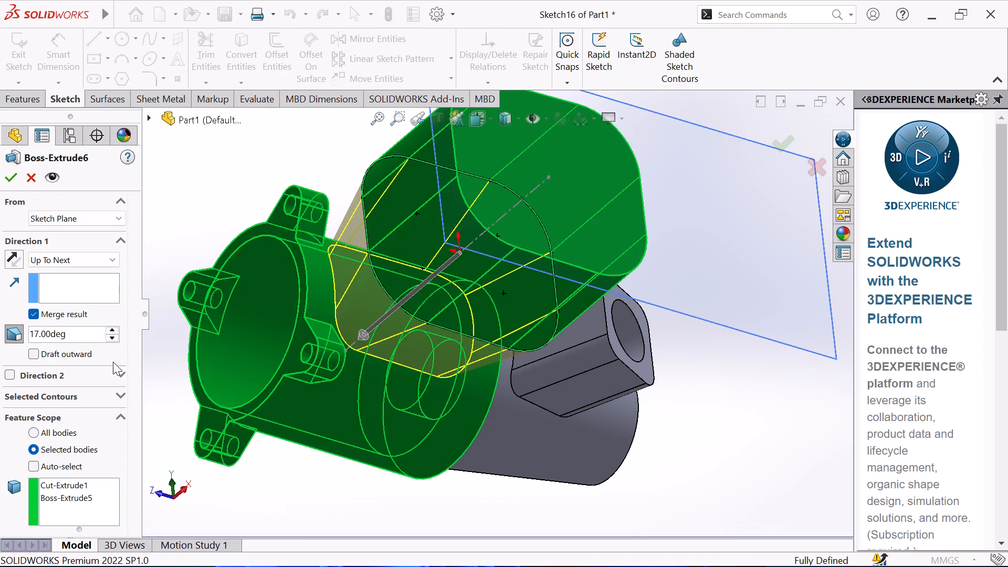
left_click(112, 342)
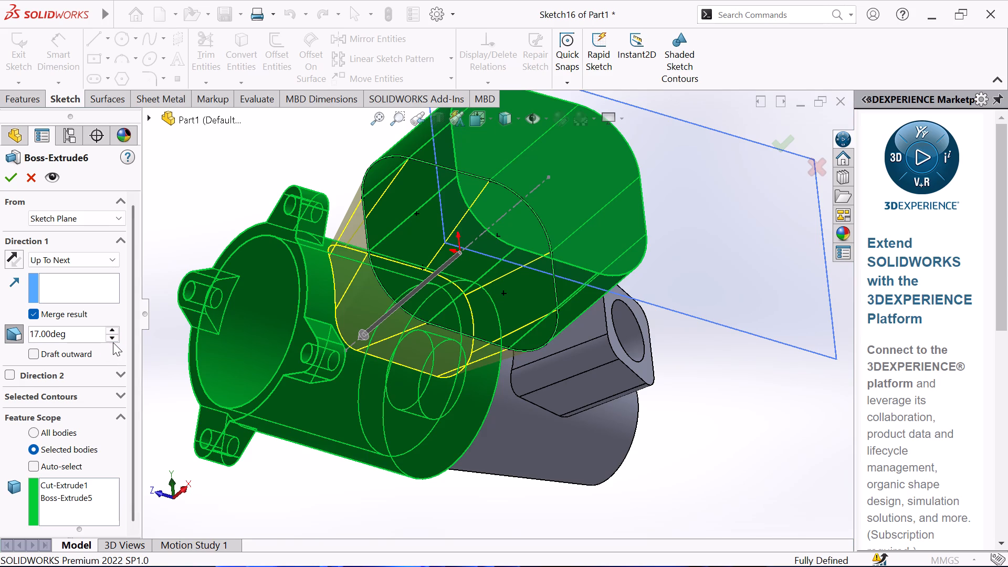
left_click(113, 338)
left_click(113, 338)
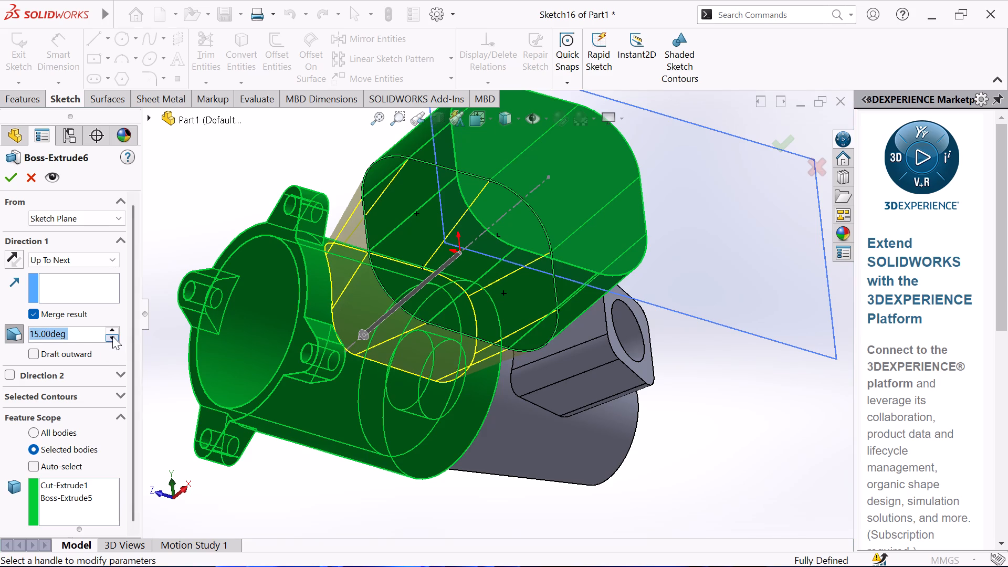
left_click(7, 175)
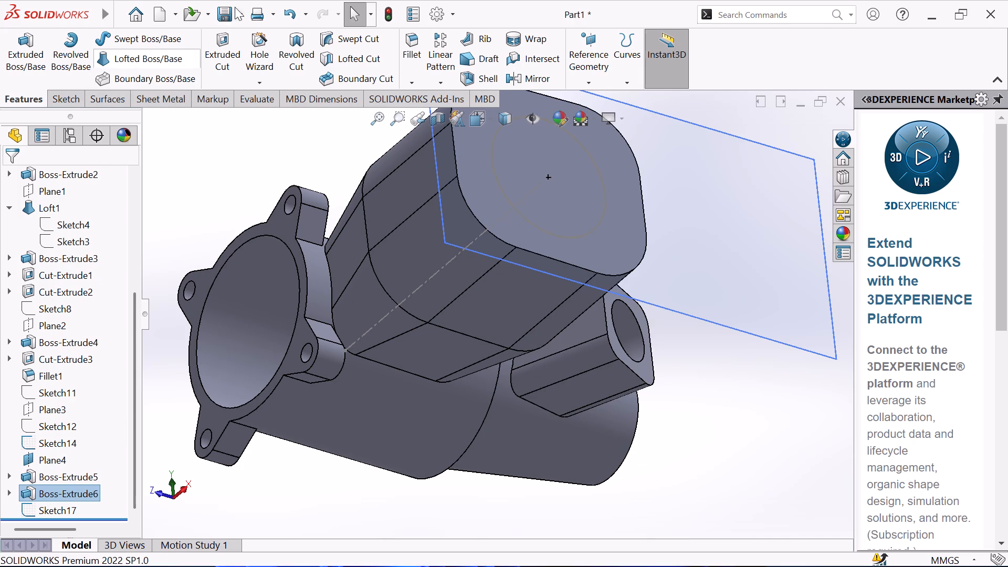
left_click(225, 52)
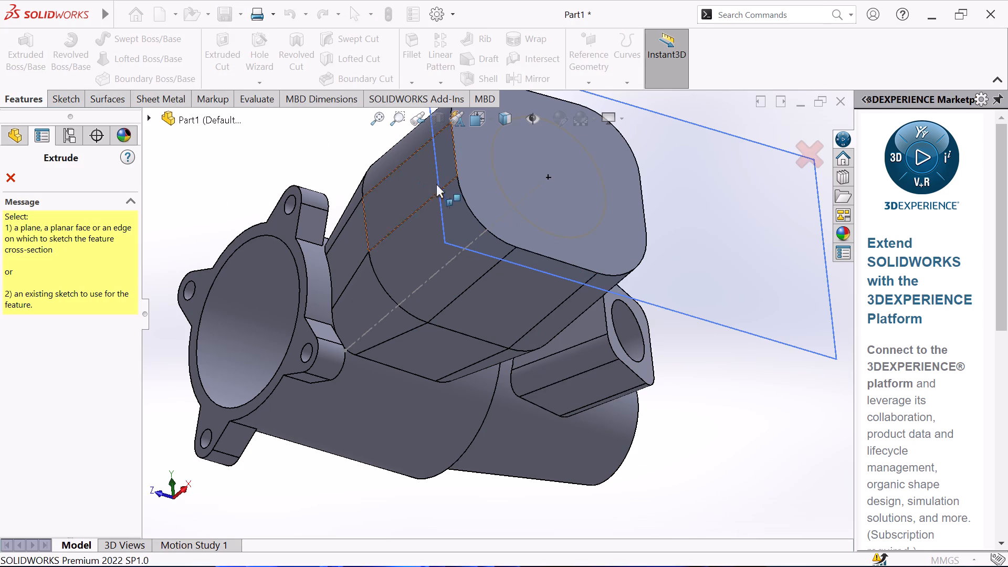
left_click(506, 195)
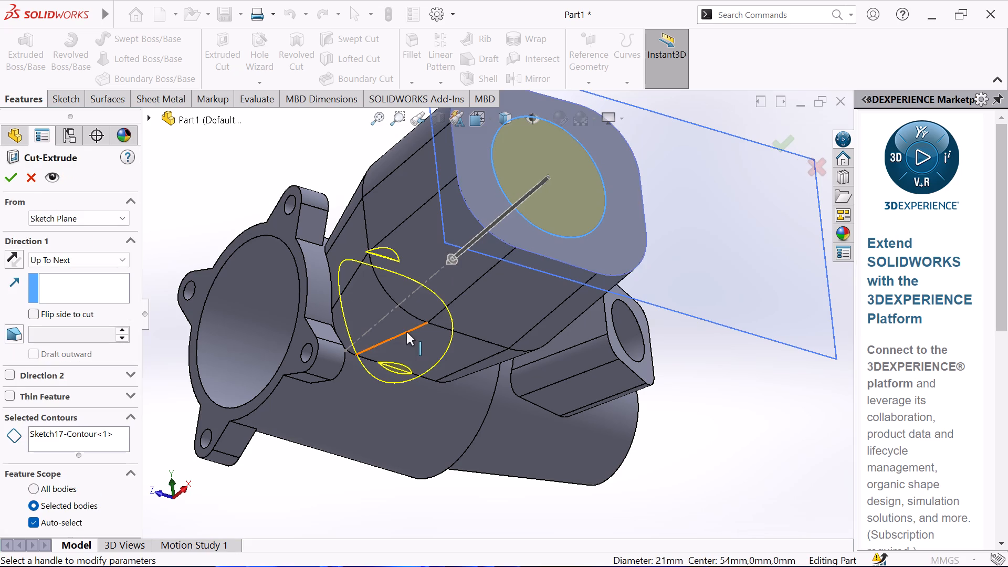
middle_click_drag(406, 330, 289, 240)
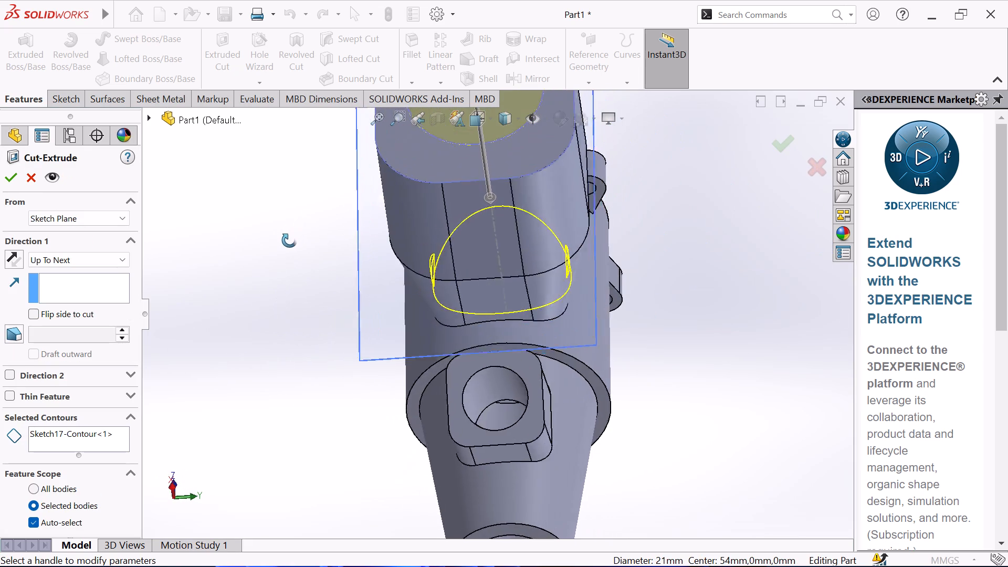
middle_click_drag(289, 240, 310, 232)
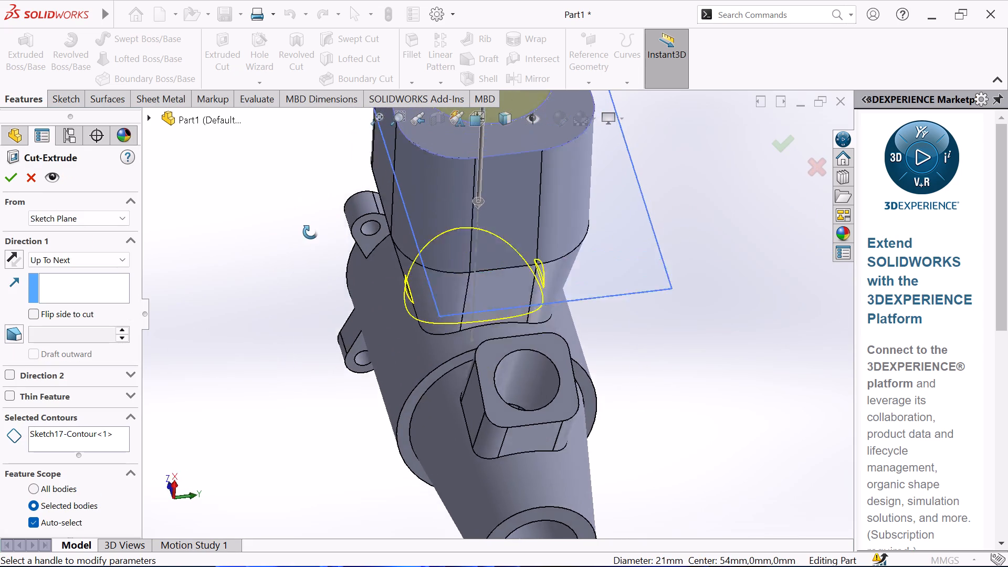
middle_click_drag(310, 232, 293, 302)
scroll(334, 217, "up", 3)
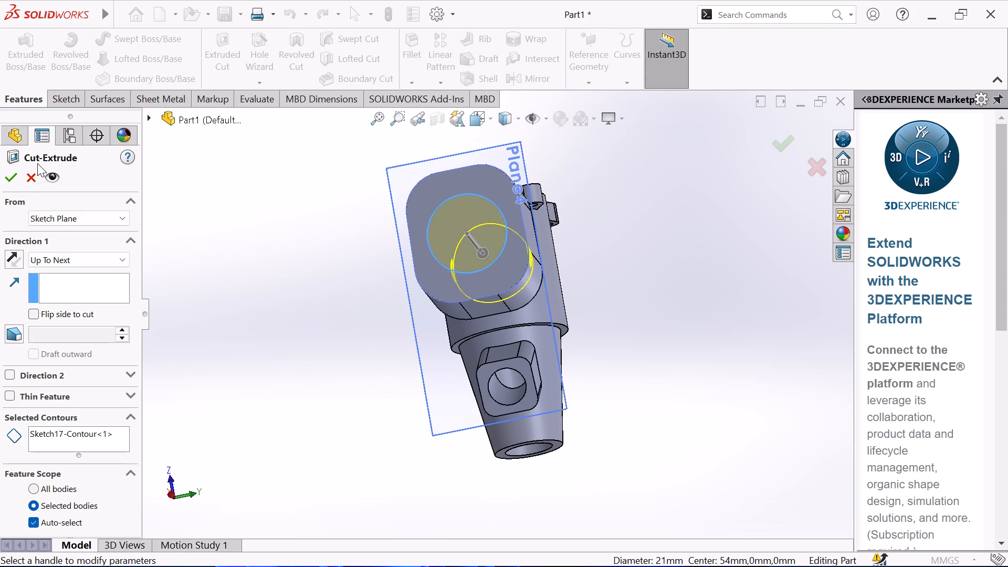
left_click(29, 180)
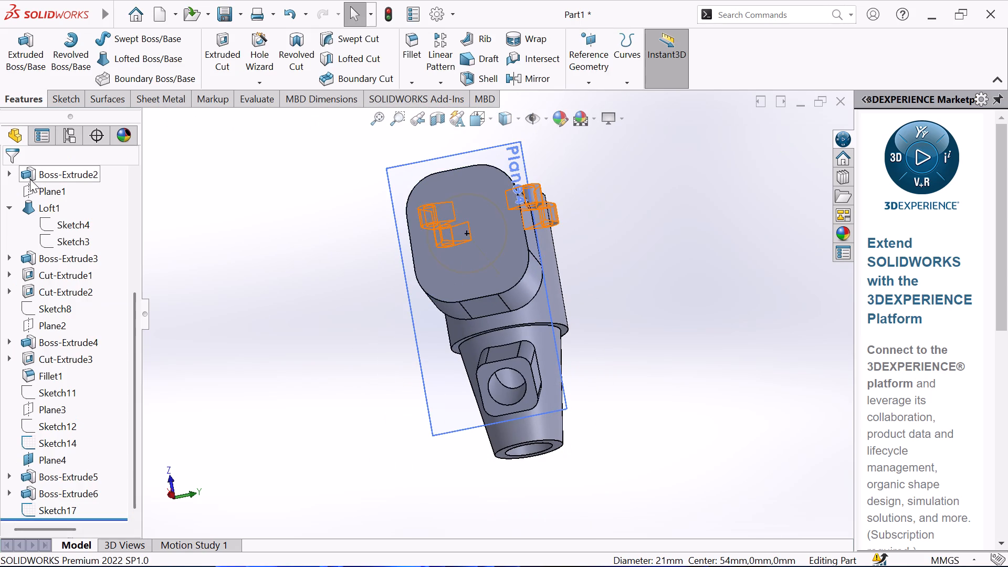
Hide the 21 mm circle sketch on the rounded block's end face.
scroll(588, 241, "down", 3)
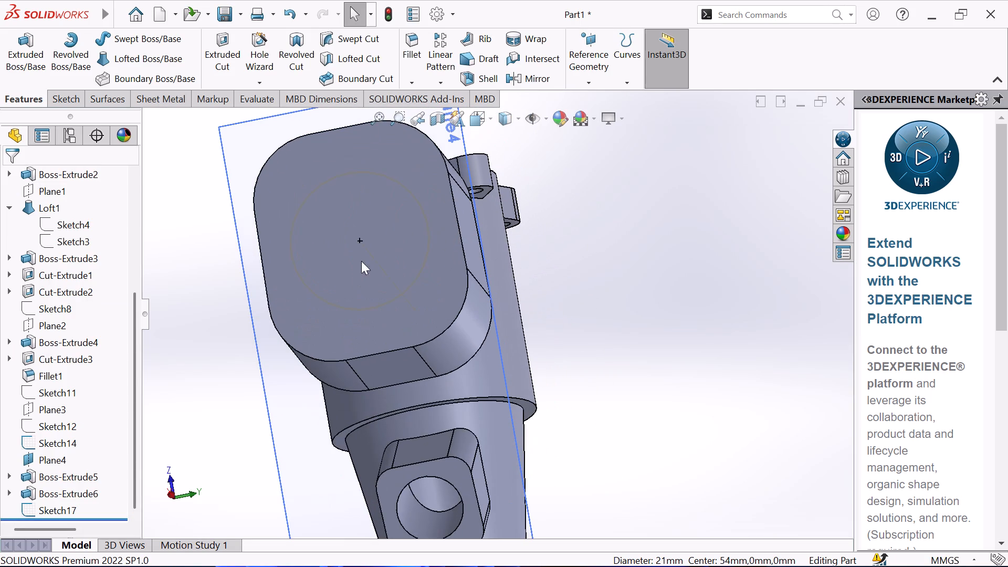
left_click(418, 197)
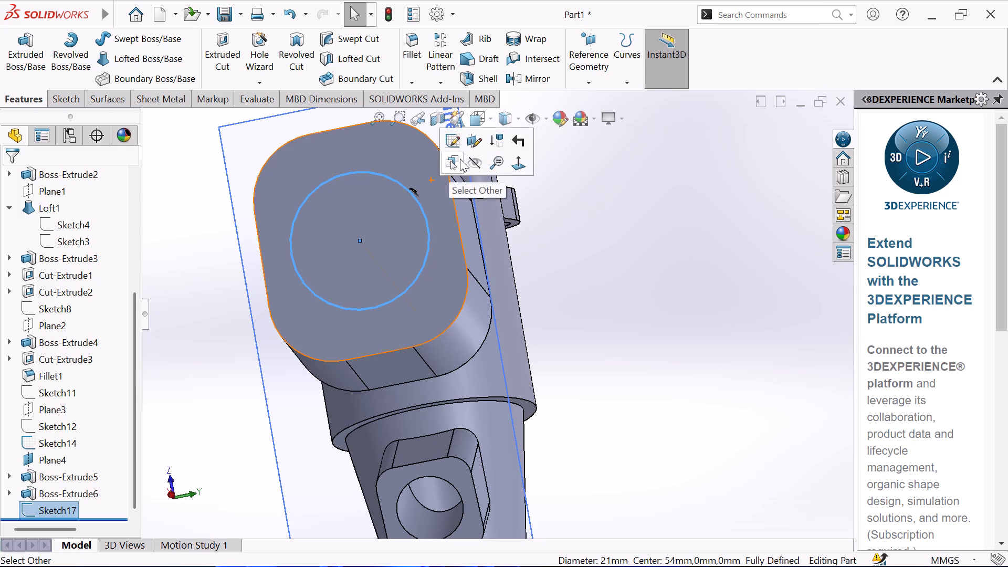
left_click(468, 162)
Start a new sketch on the rounded block's flat end face and draw a circle of about 9.2 mm radius centred on the origin.
left_click(394, 265)
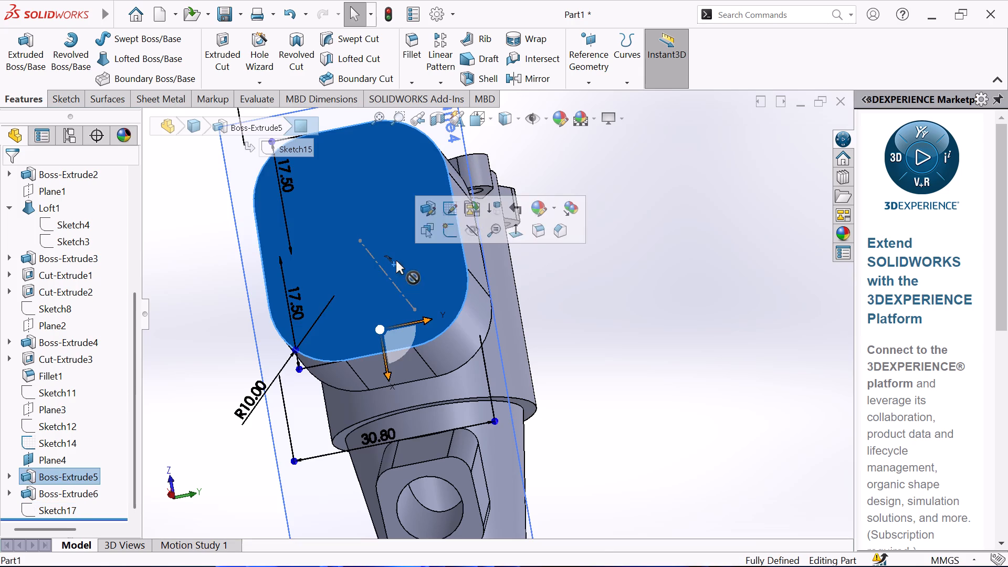
left_click(449, 230)
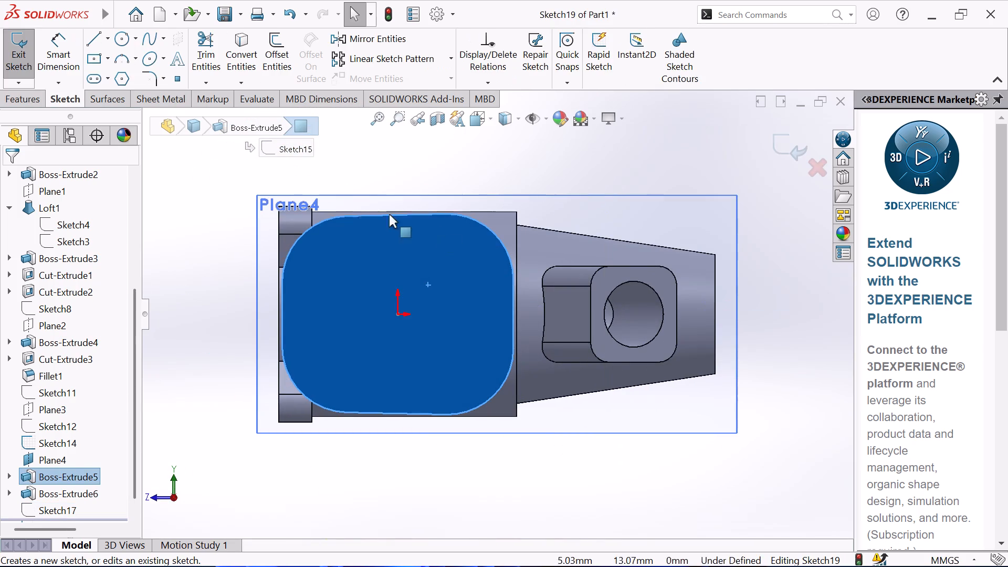
left_click(120, 40)
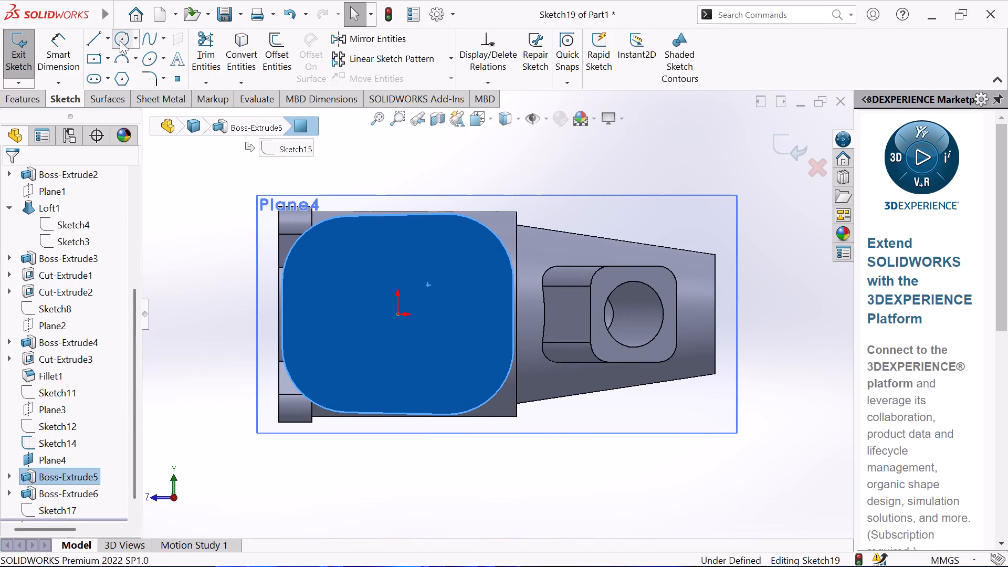
left_click(398, 314)
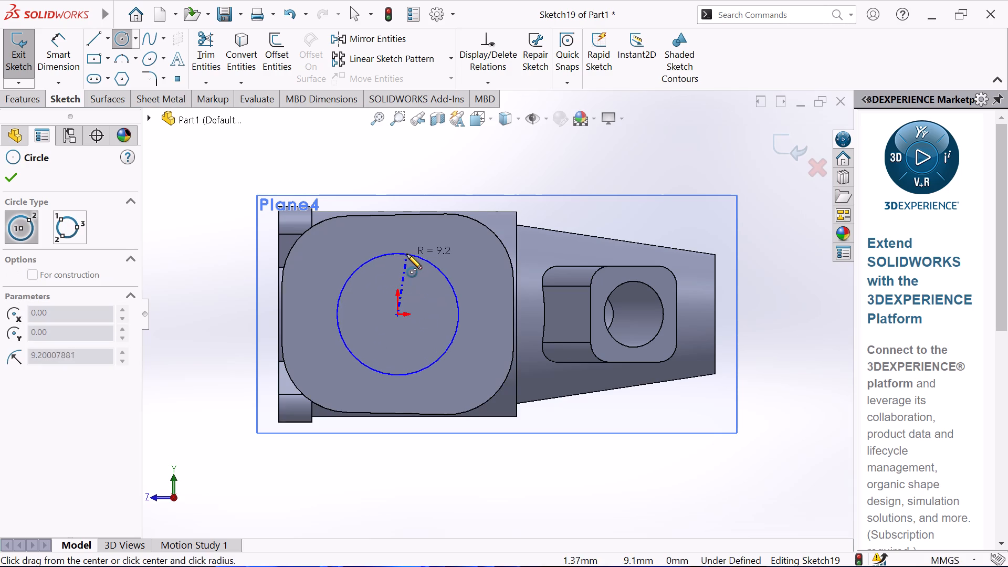
left_click(407, 254)
right_click(436, 247)
left_click(466, 261)
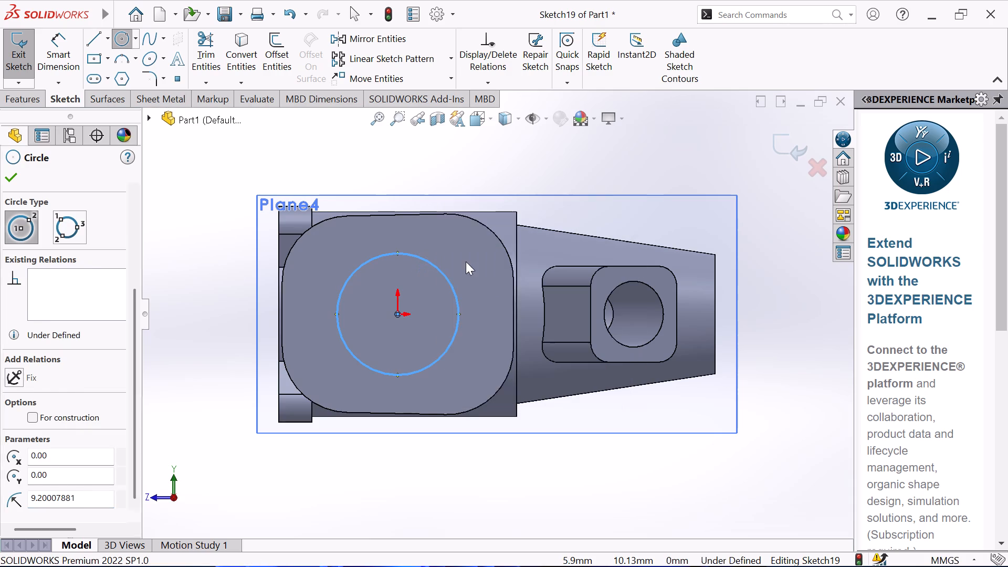
Dimension the new circle's diameter as 18 mm.
left_click(68, 38)
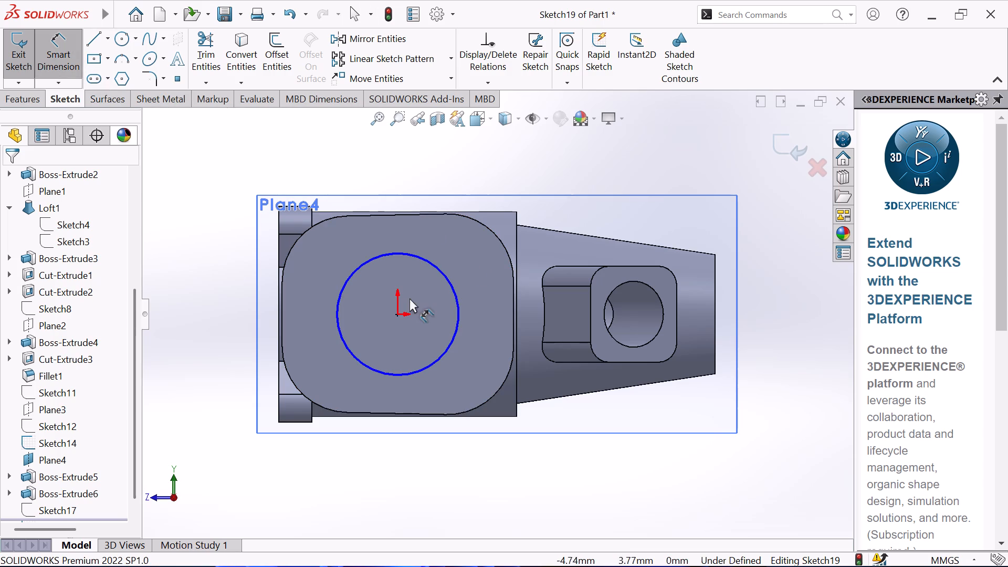
left_click(441, 271)
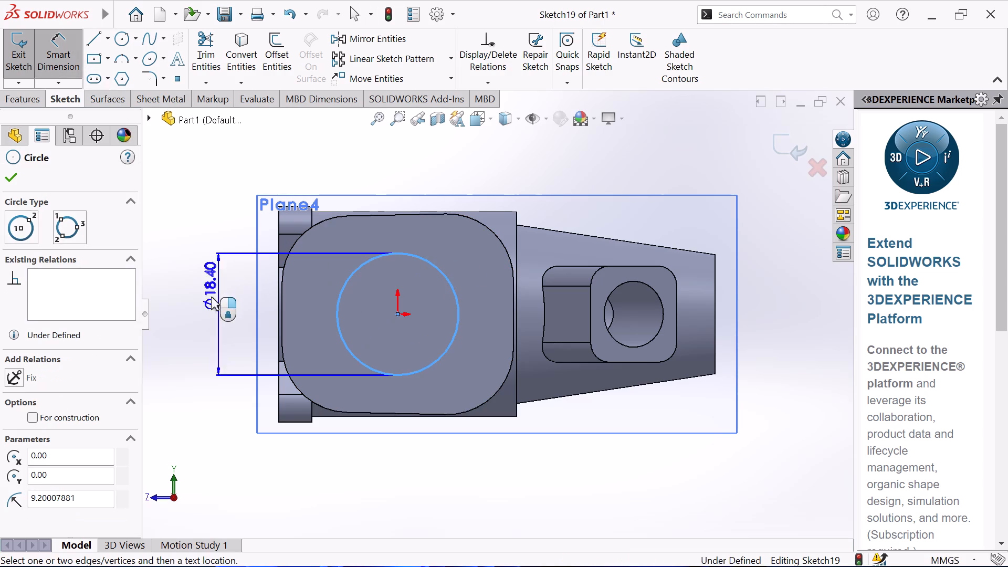
left_click(214, 320)
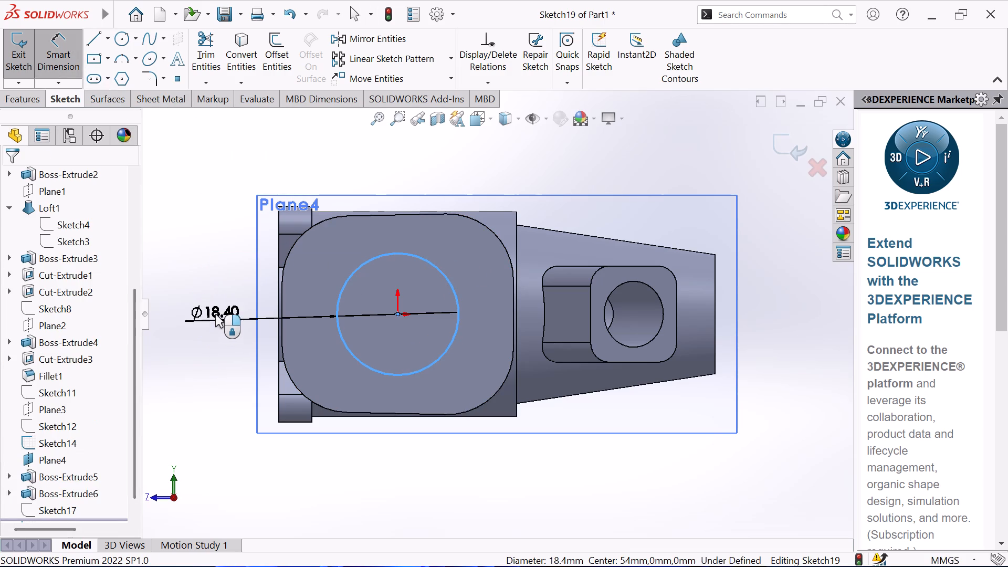
type("18")
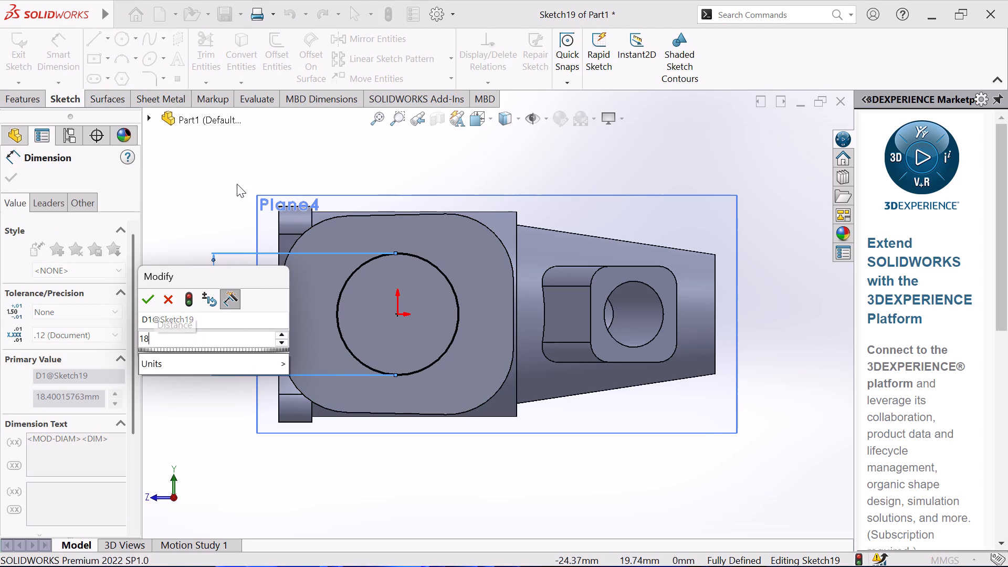
key("Return")
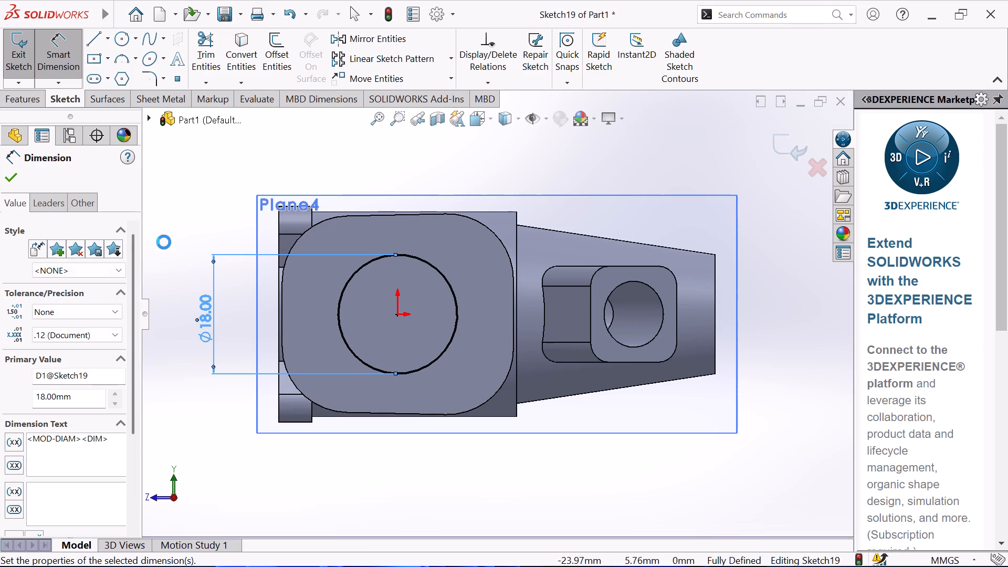
right_click(165, 239)
left_click(222, 291)
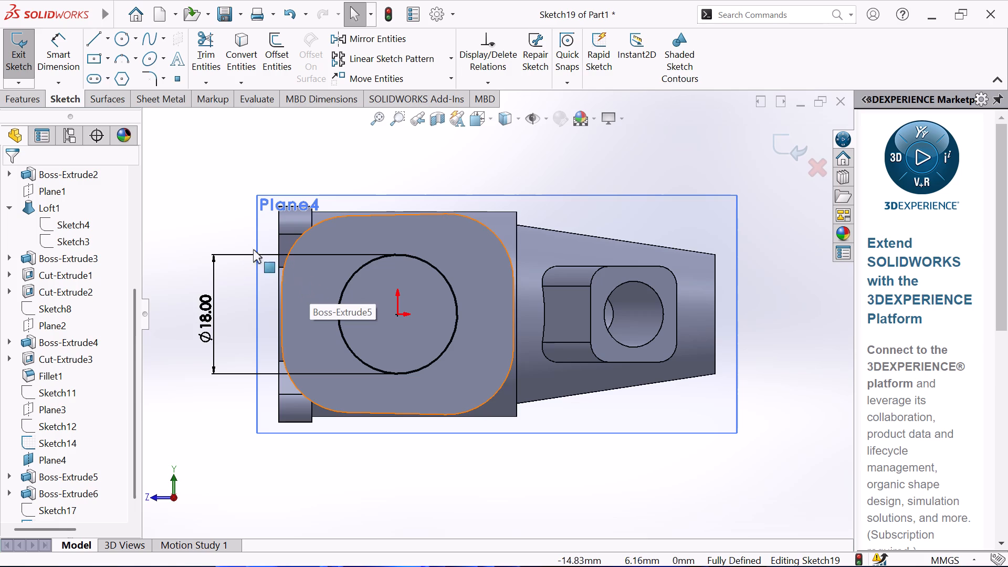
Cut-extrude the 18 mm circle from the rounded block's end face with the Up To Next end condition.
left_click(31, 98)
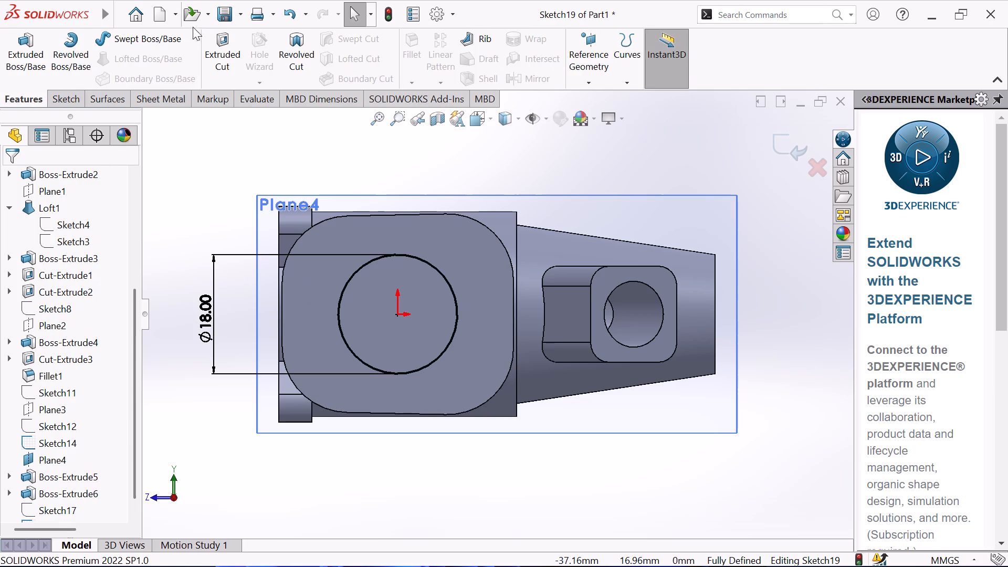
left_click(212, 55)
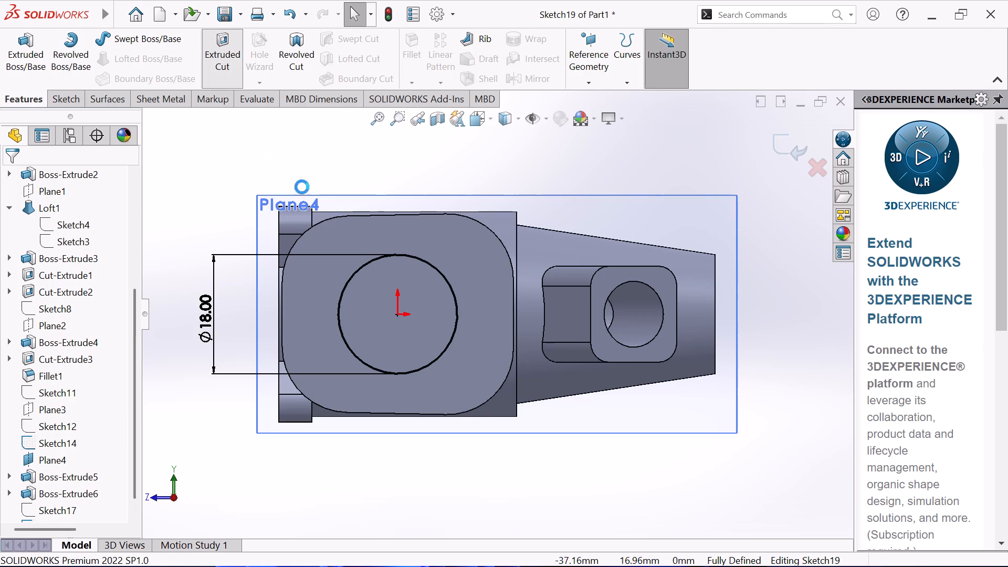
middle_click_drag(352, 197, 421, 73)
middle_click(421, 73)
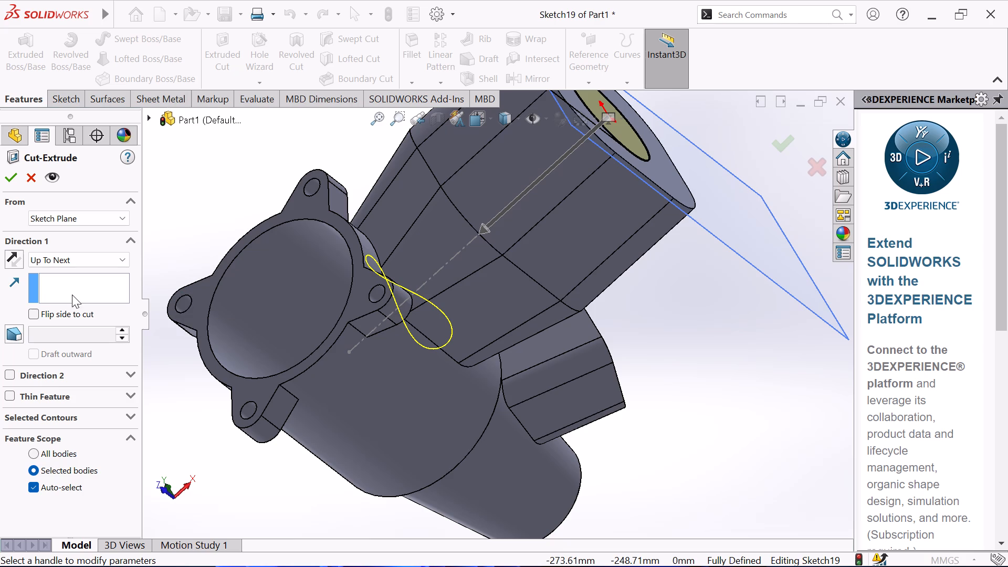
left_click(9, 180)
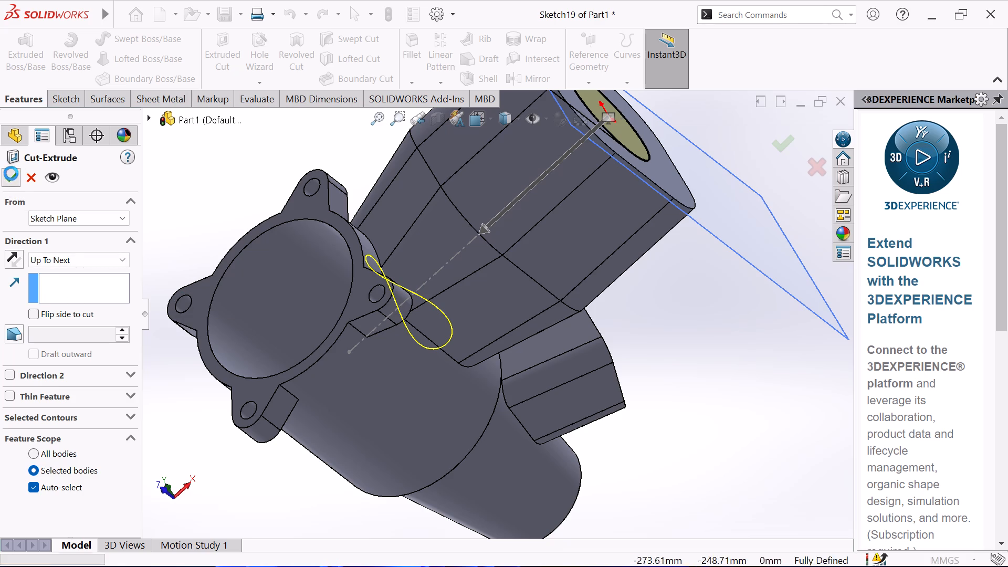
left_click(192, 225)
Hide reference plane Plane4 at the rounded block's end.
scroll(248, 214, "up", 3)
middle_click_drag(583, 168, 505, 249)
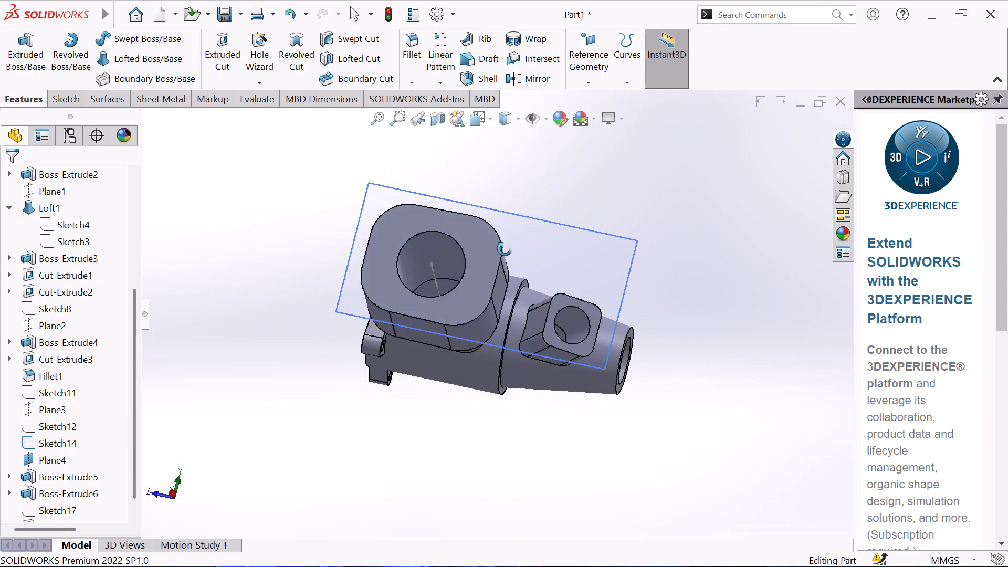
middle_click_drag(505, 249, 678, 91)
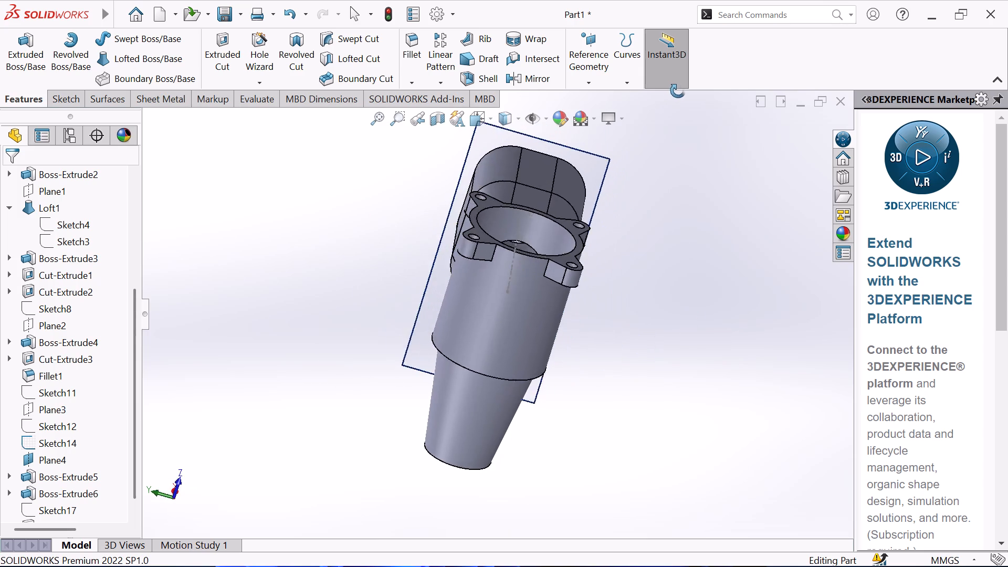
middle_click_drag(678, 91, 628, 212)
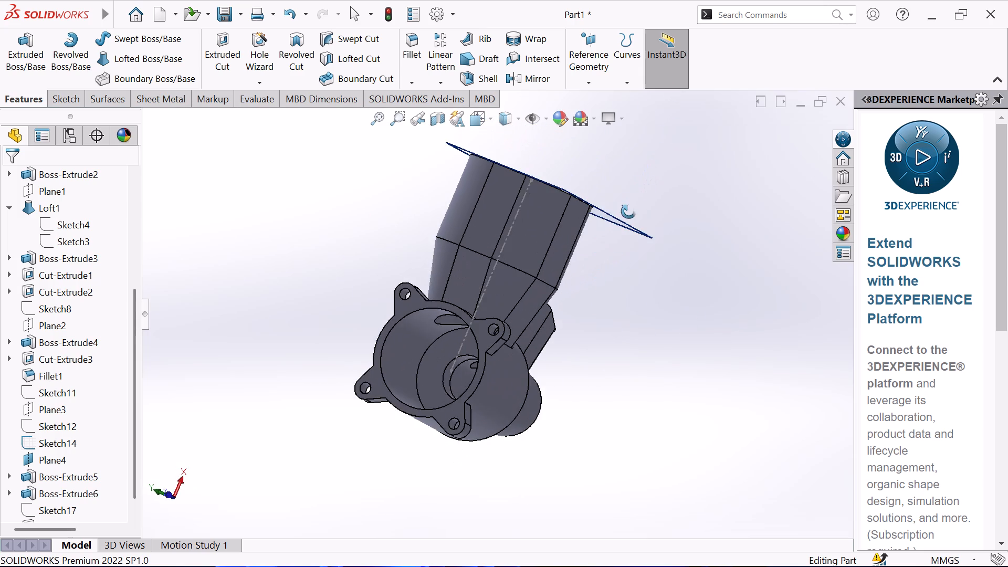
middle_click_drag(628, 212, 555, 186)
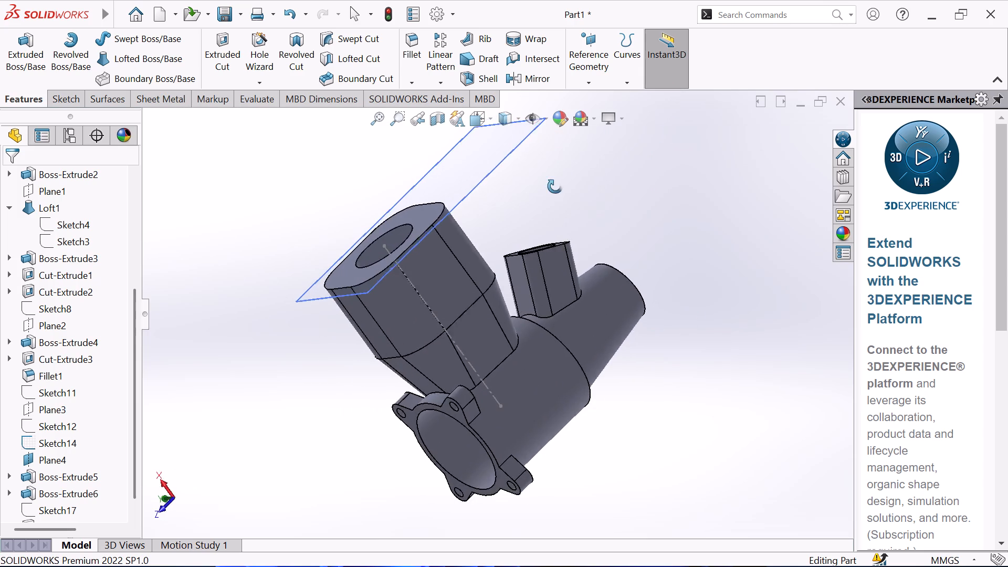
middle_click_drag(555, 186, 550, 242)
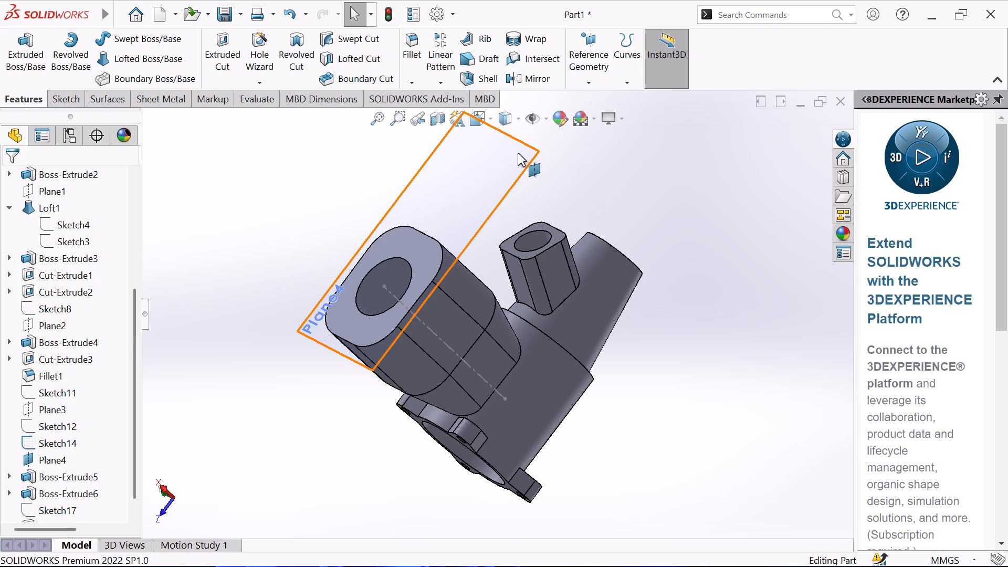
left_click(530, 152)
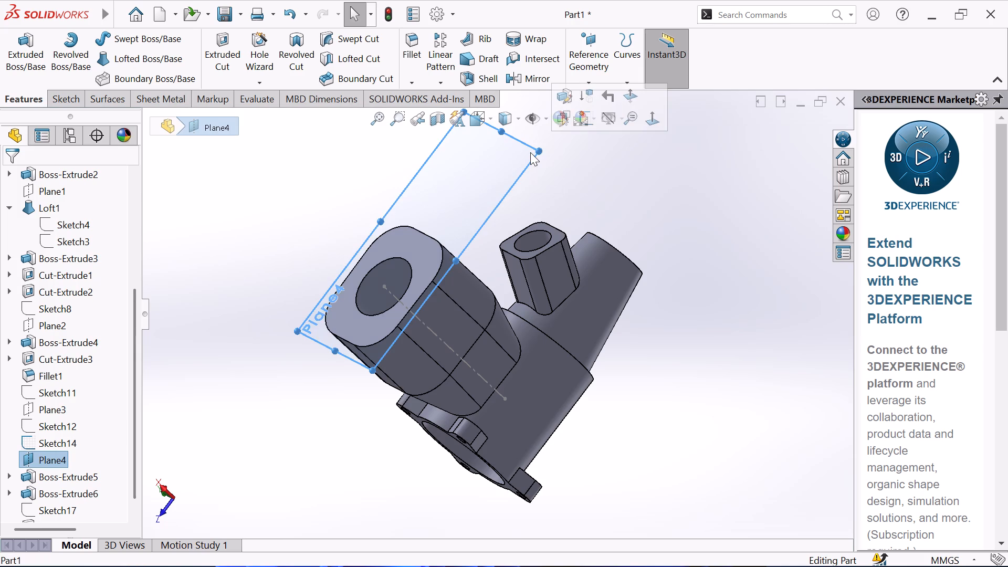
left_click(611, 119)
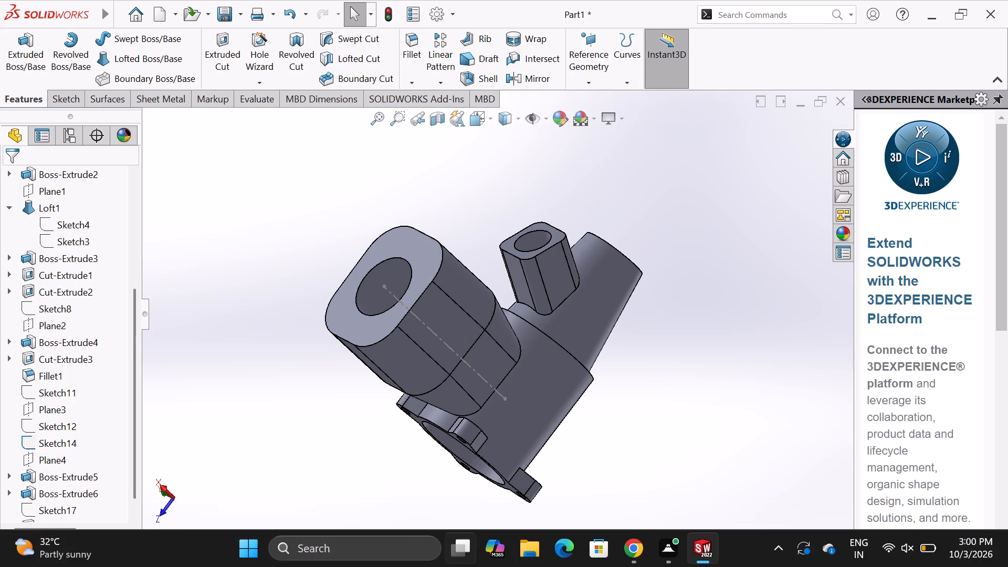
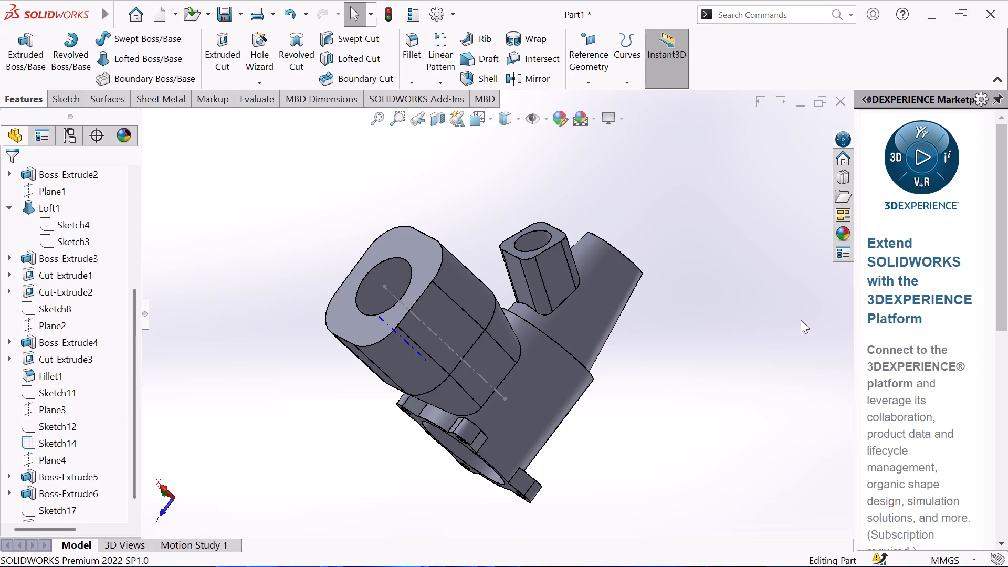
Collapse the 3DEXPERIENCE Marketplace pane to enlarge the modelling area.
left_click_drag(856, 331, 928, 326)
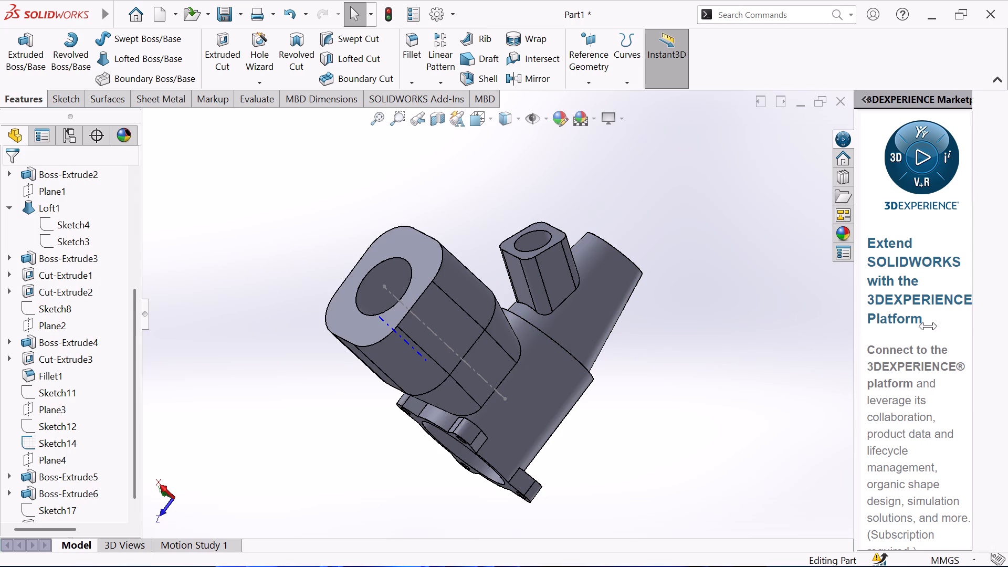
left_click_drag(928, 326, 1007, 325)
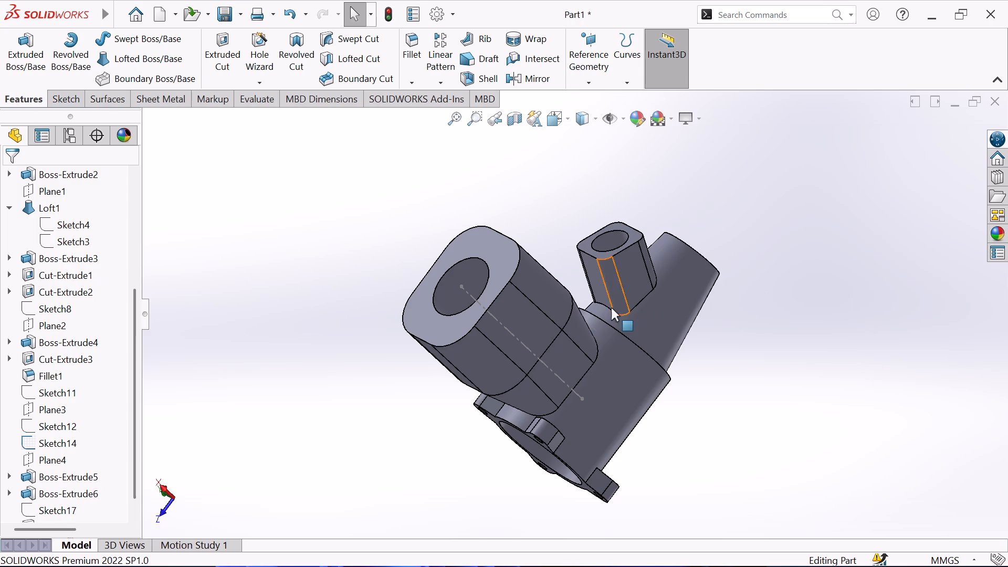
Hide Sketch14, the centreline running through the large rounded boss.
left_click(471, 298)
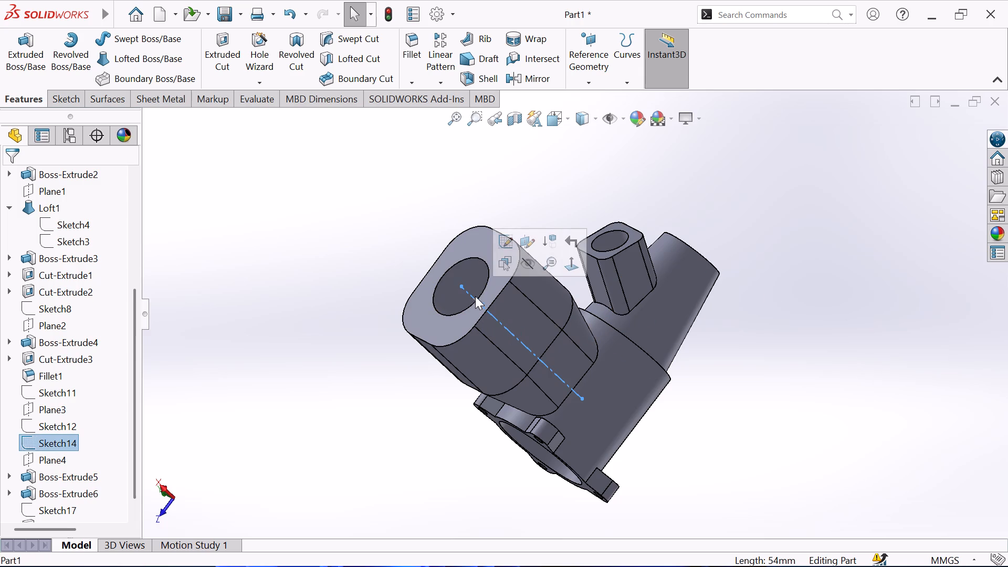
left_click(534, 261)
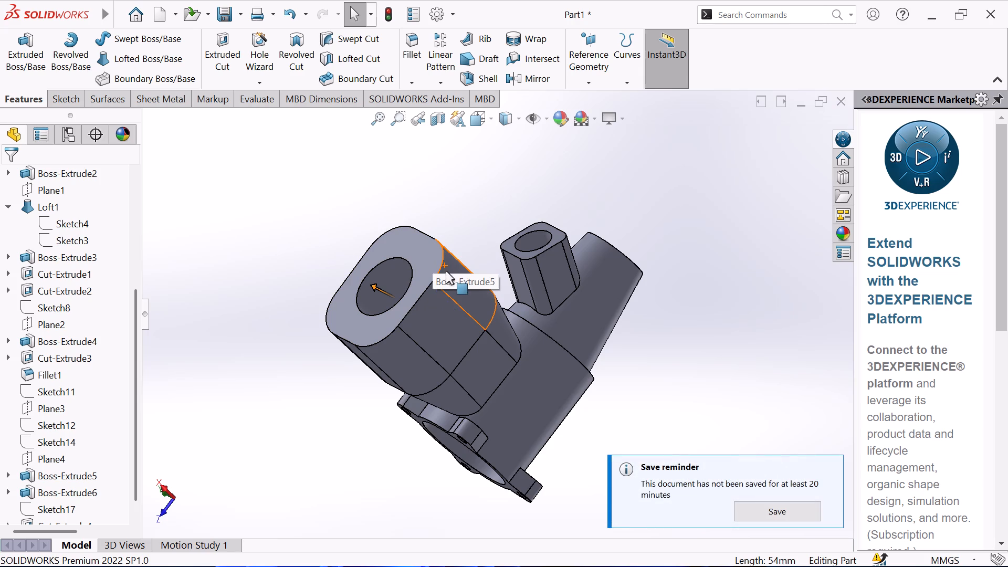
Start a sketch on the large boss's end face and convert the face's outer outline into sketch entities.
left_click(414, 276)
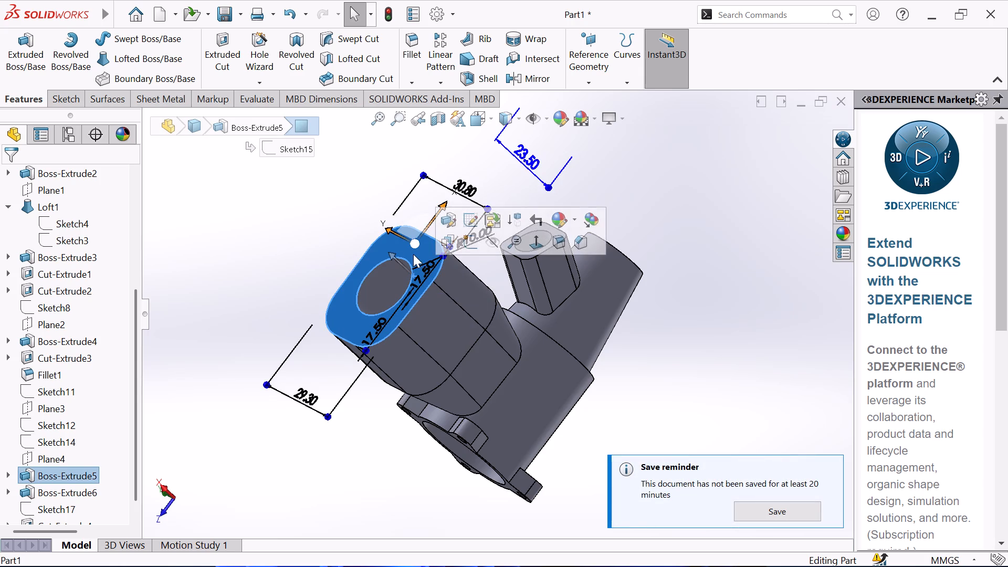
left_click(475, 249)
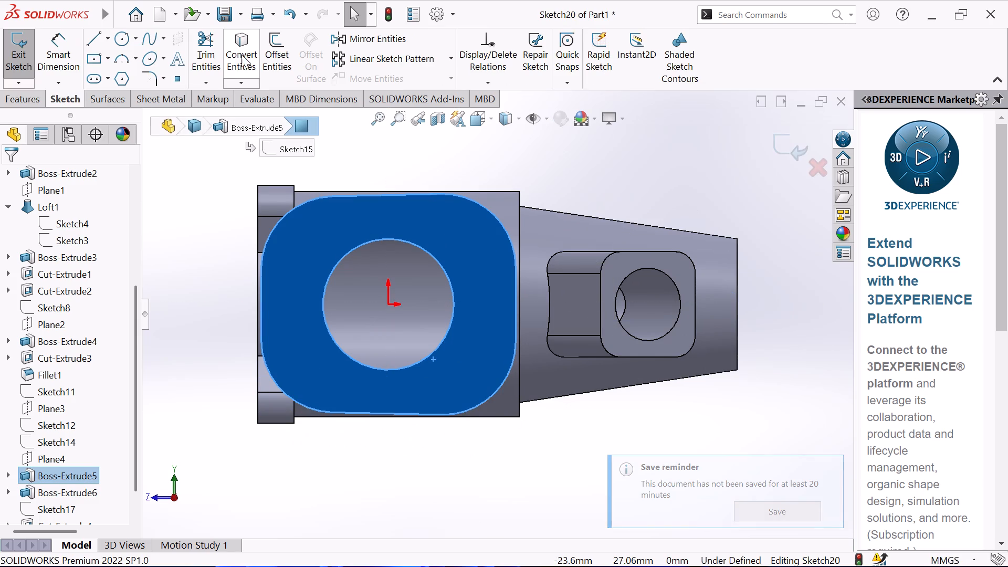
left_click(244, 51)
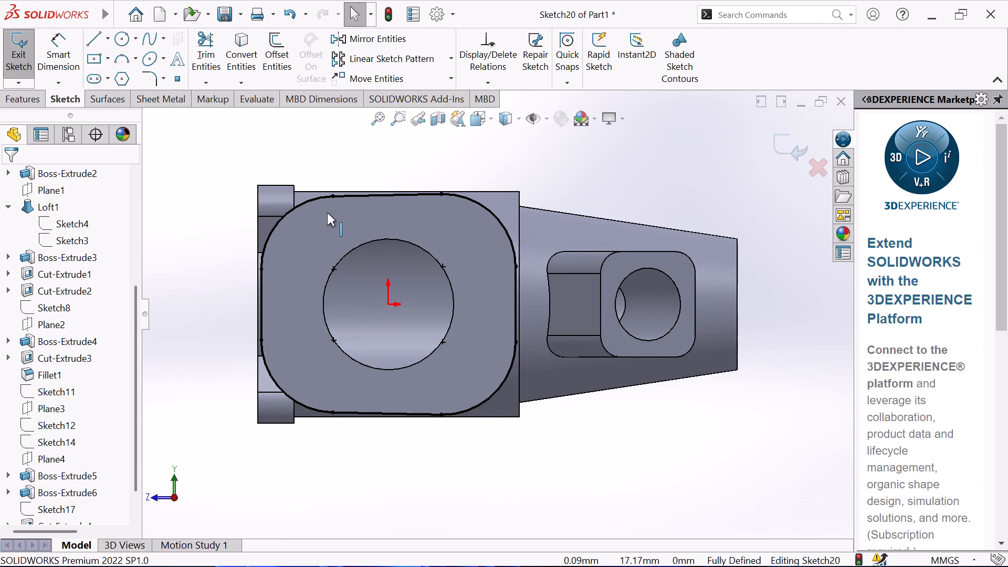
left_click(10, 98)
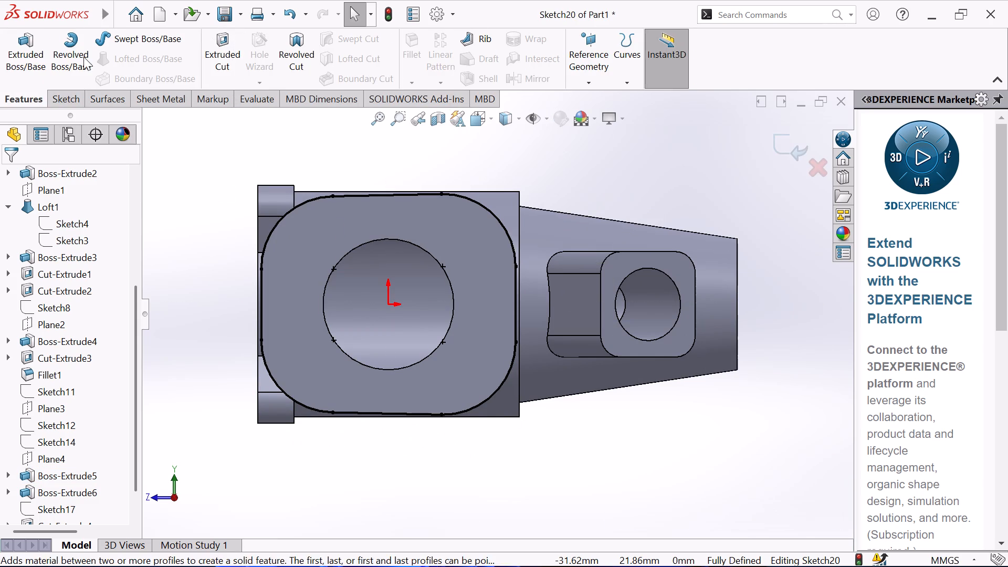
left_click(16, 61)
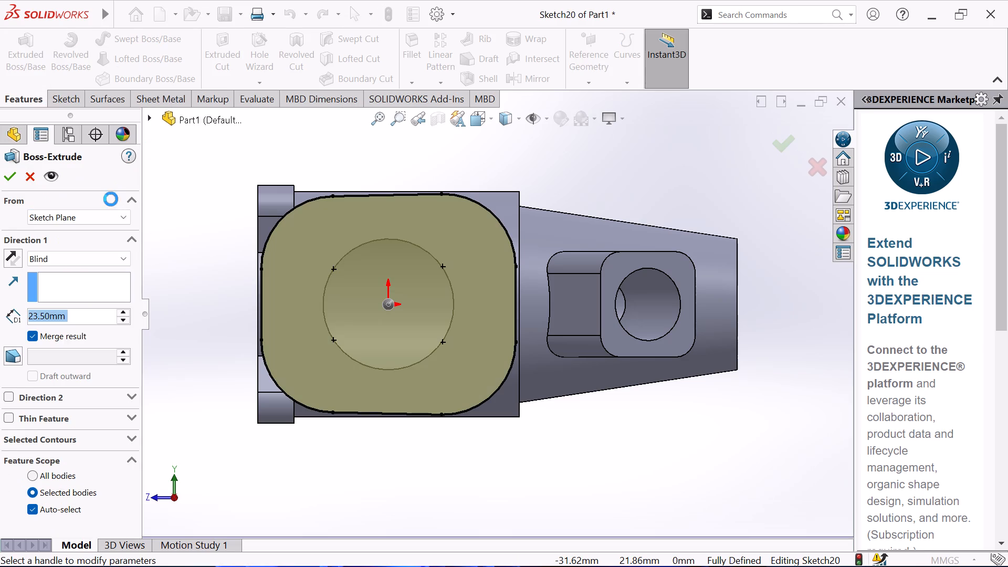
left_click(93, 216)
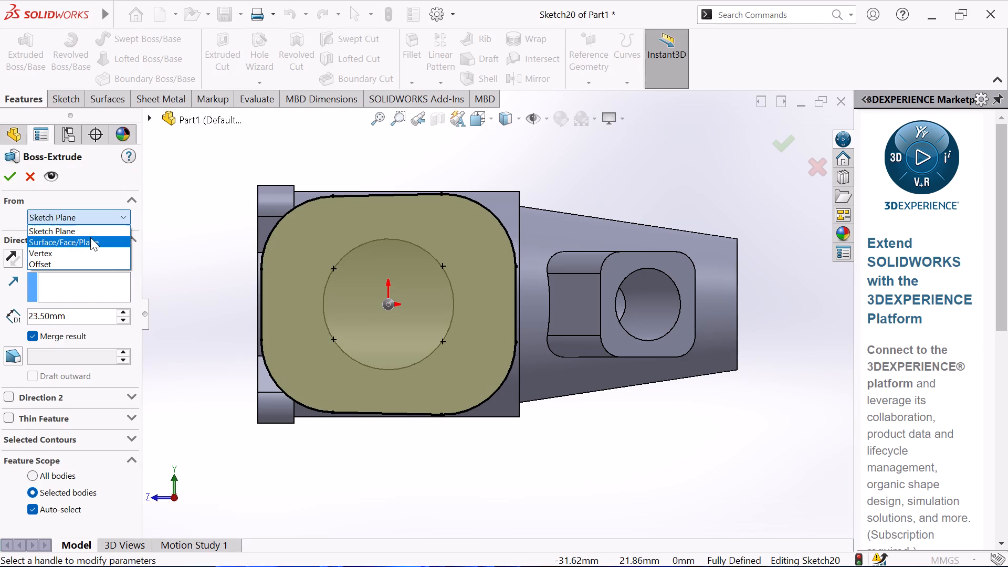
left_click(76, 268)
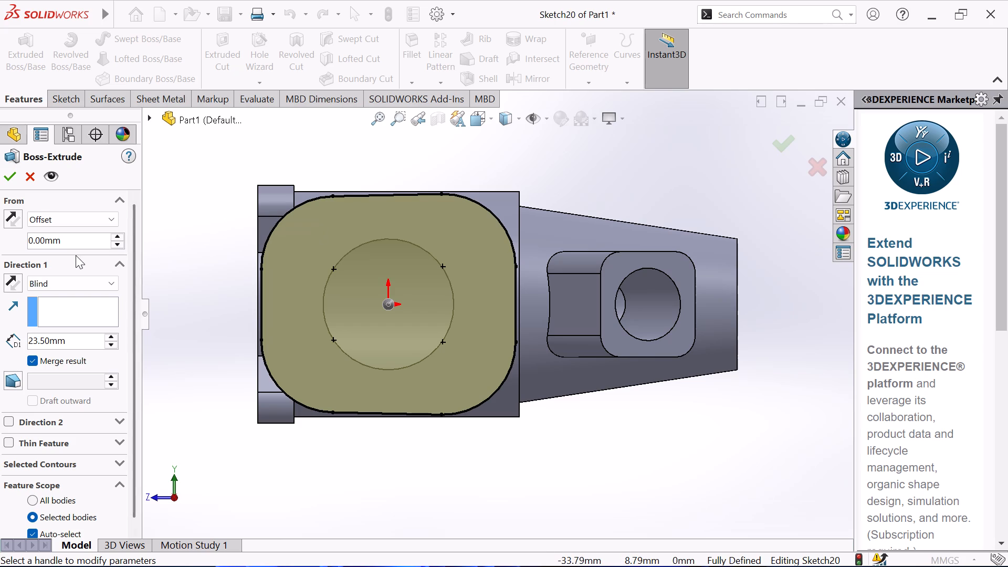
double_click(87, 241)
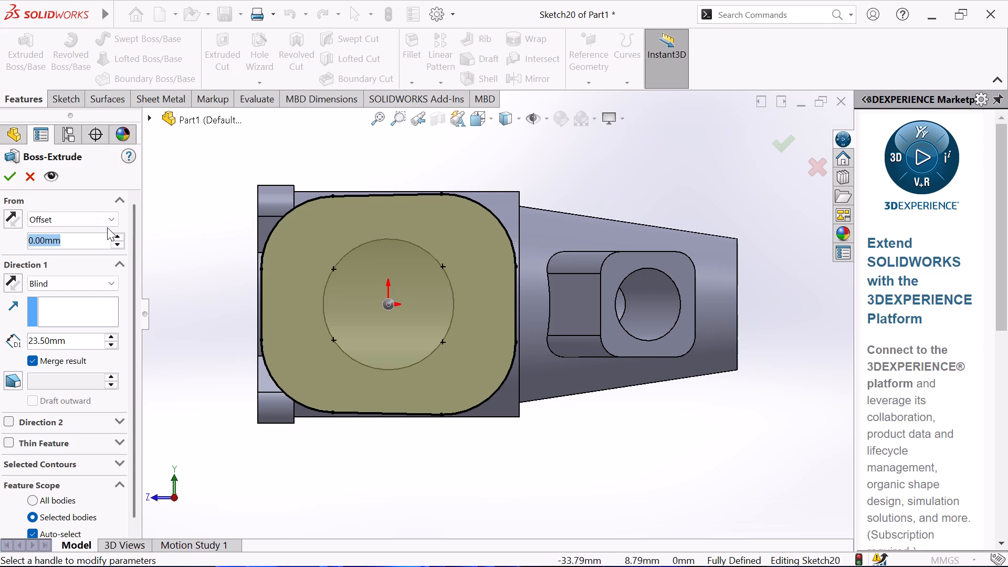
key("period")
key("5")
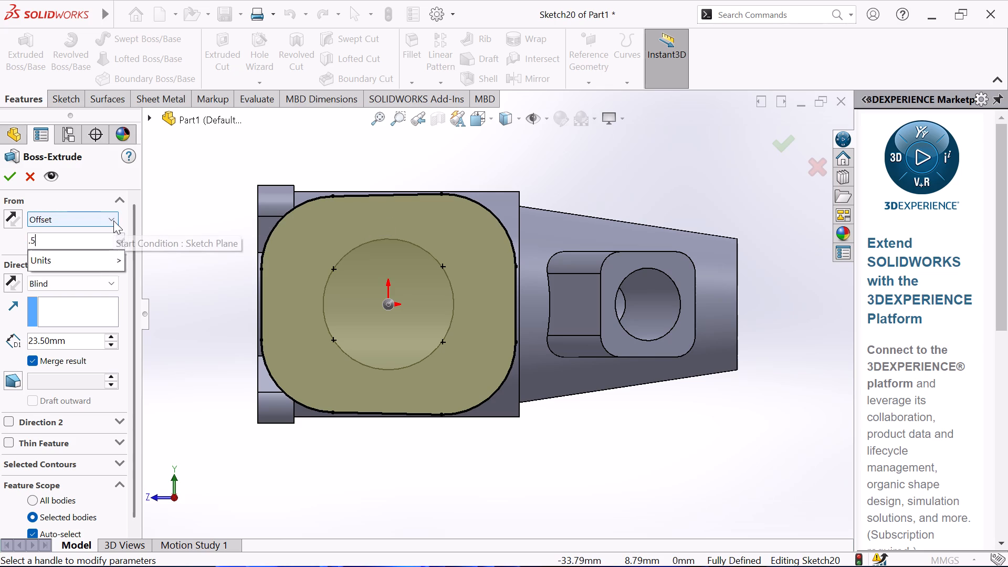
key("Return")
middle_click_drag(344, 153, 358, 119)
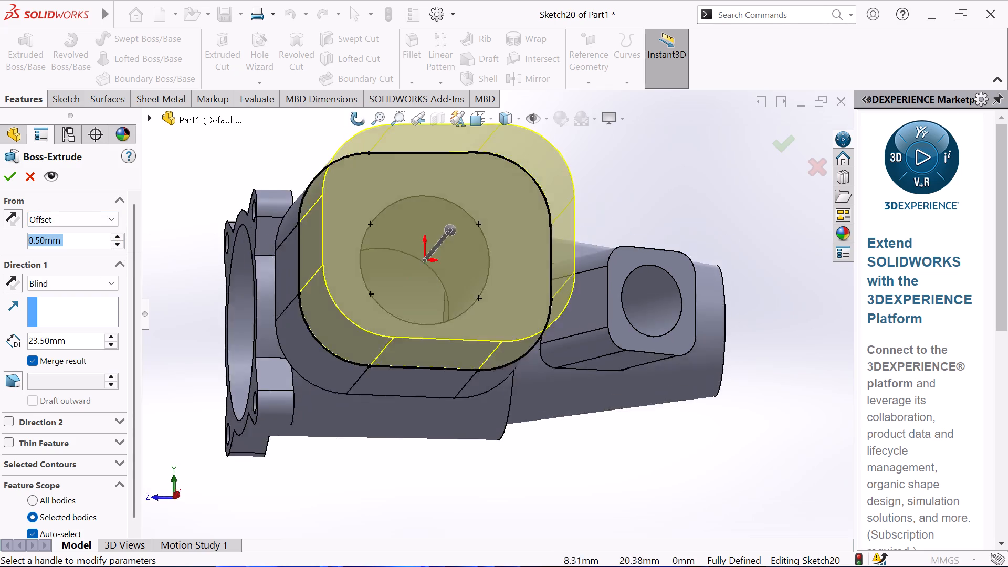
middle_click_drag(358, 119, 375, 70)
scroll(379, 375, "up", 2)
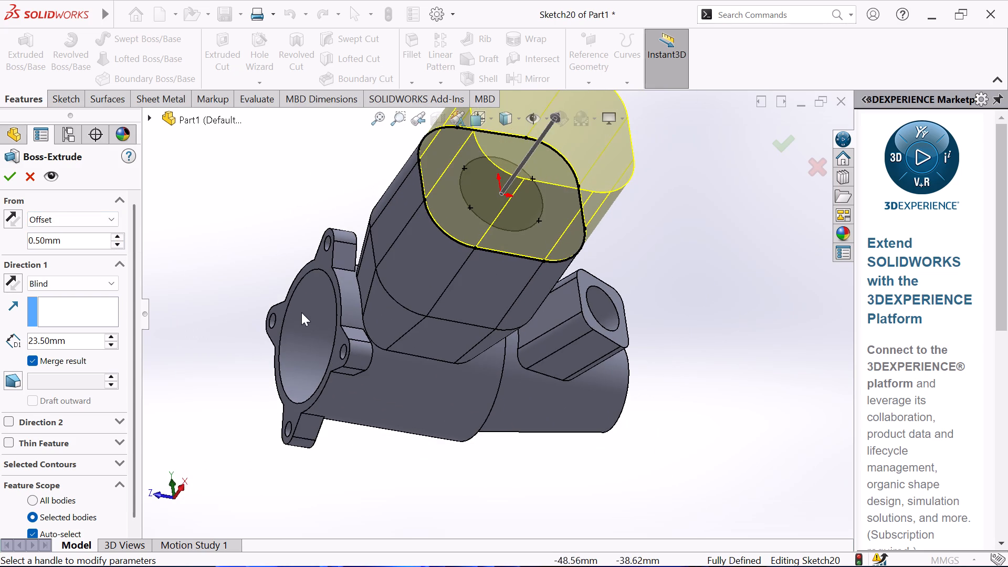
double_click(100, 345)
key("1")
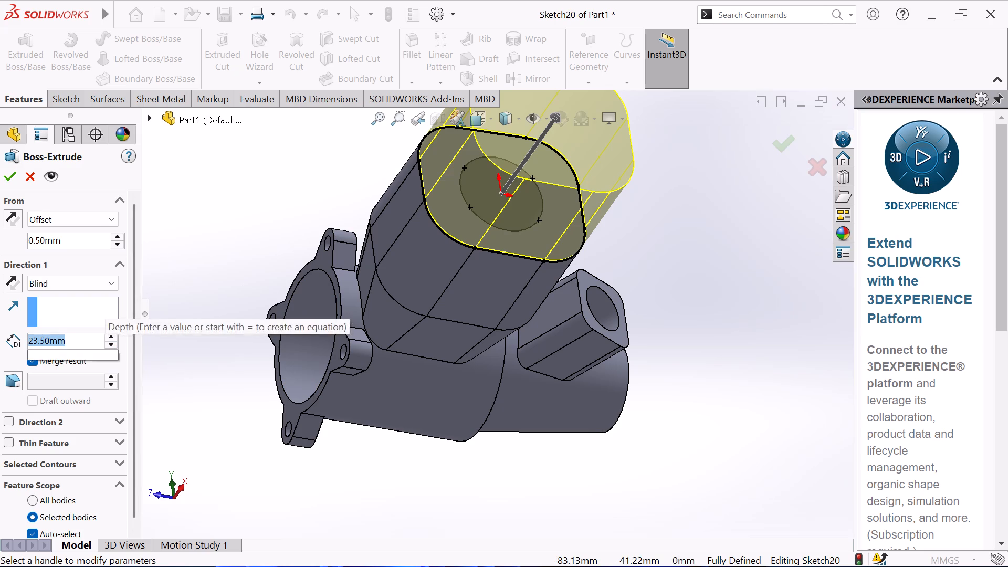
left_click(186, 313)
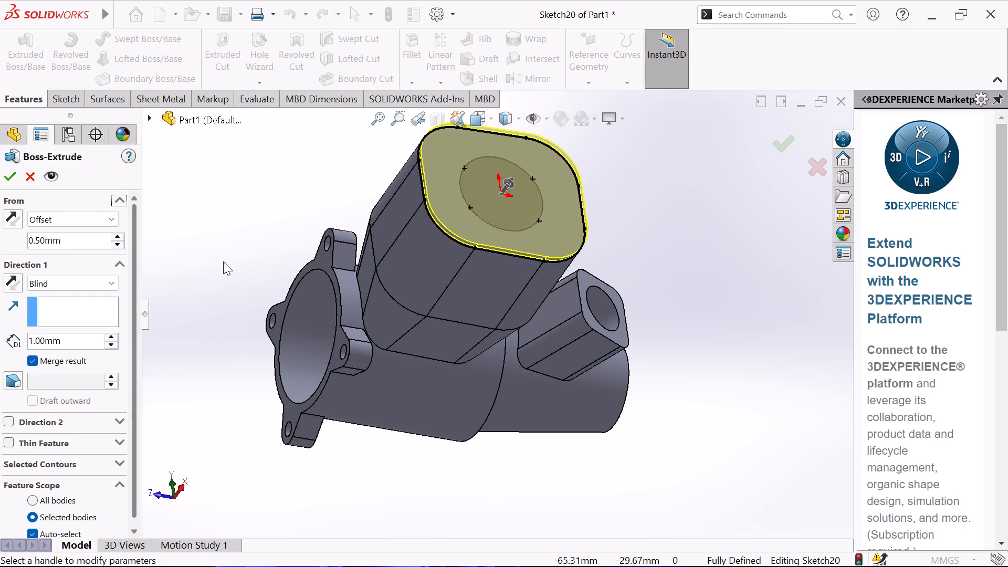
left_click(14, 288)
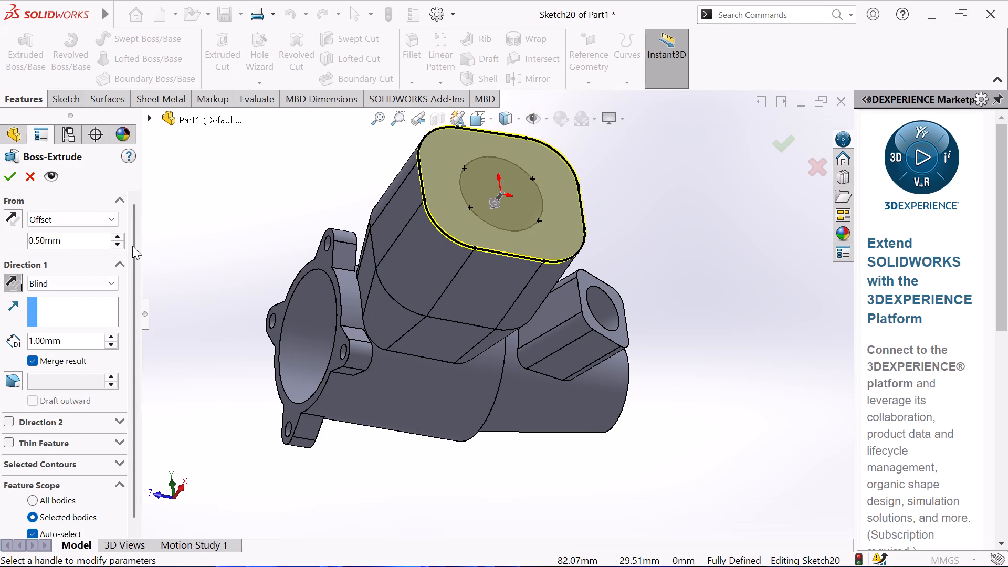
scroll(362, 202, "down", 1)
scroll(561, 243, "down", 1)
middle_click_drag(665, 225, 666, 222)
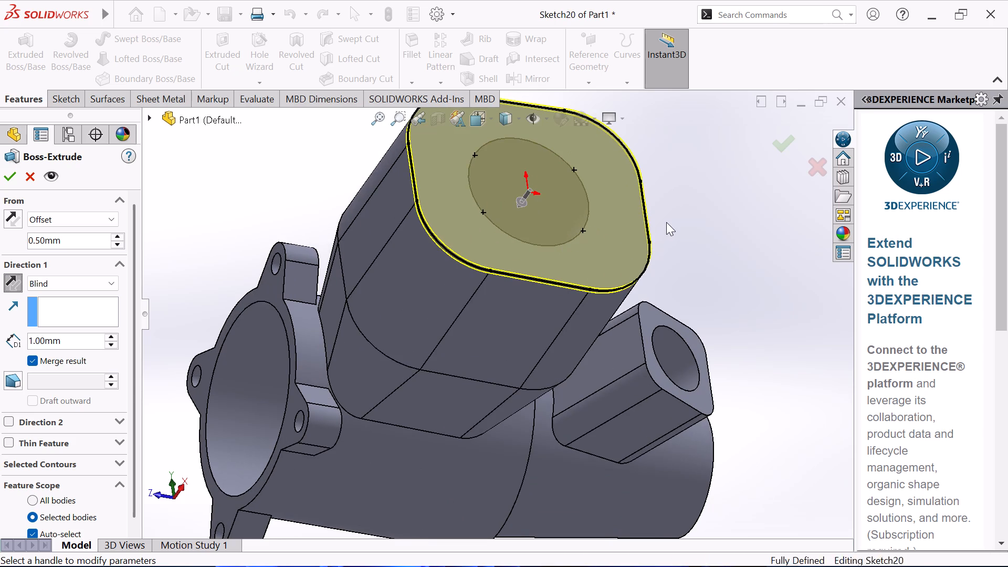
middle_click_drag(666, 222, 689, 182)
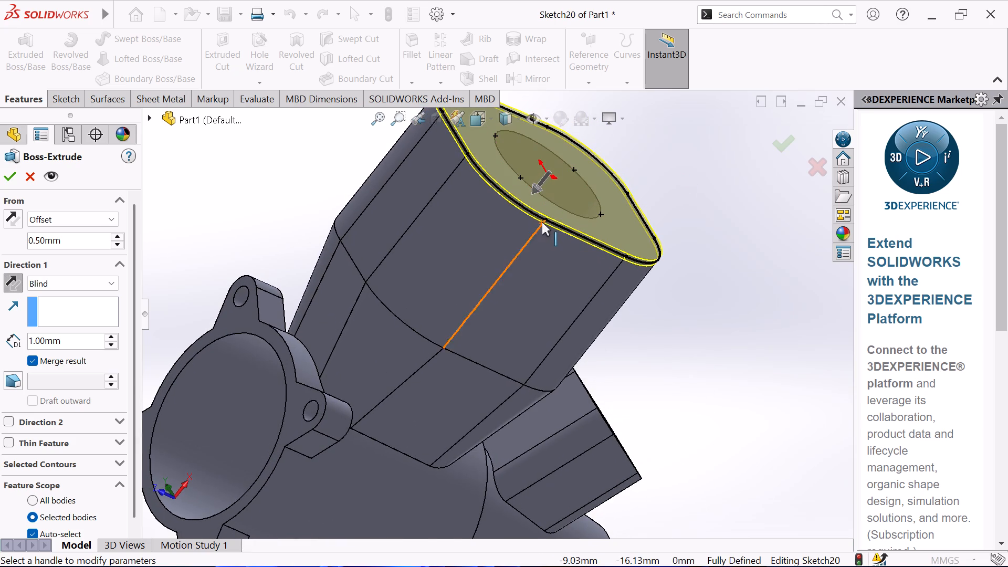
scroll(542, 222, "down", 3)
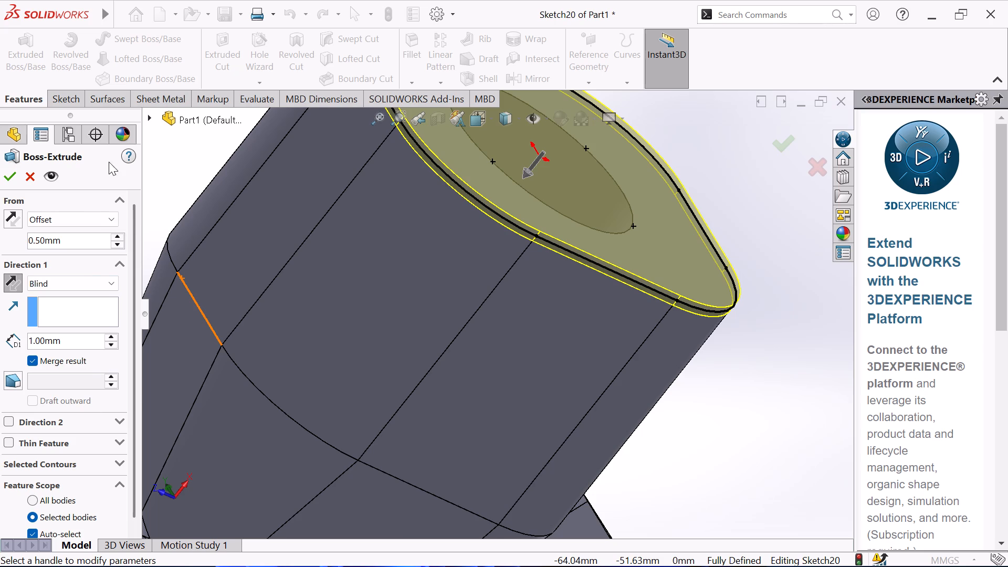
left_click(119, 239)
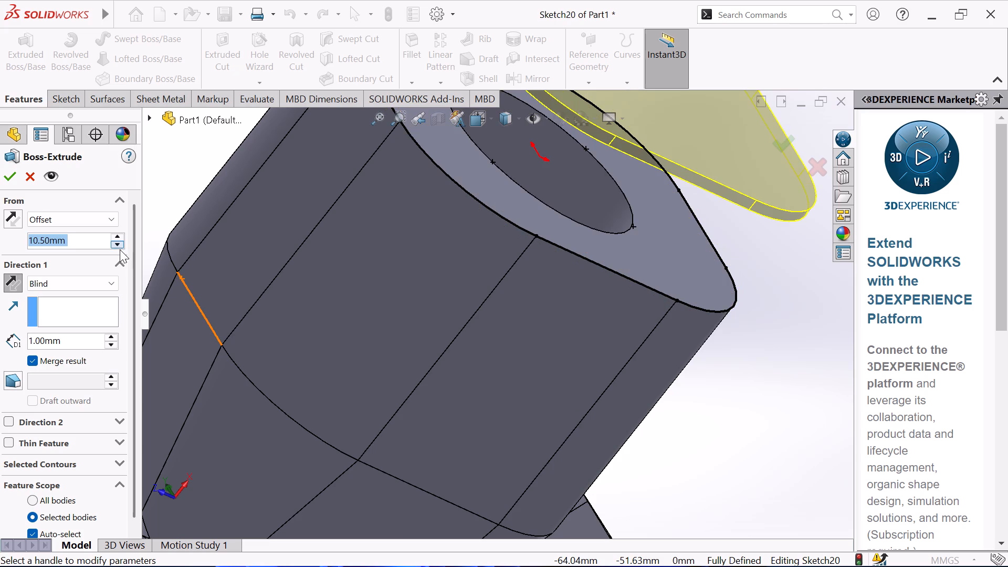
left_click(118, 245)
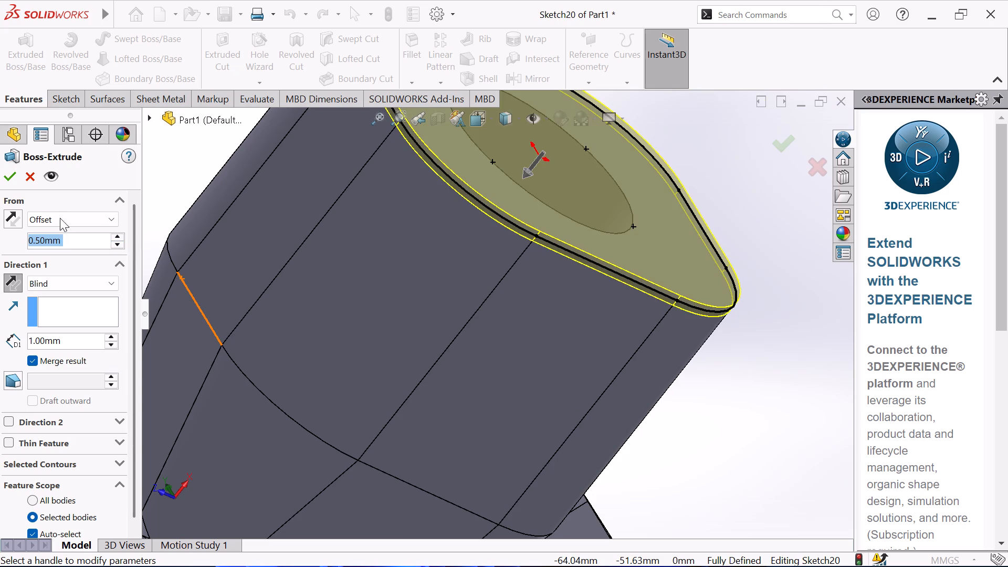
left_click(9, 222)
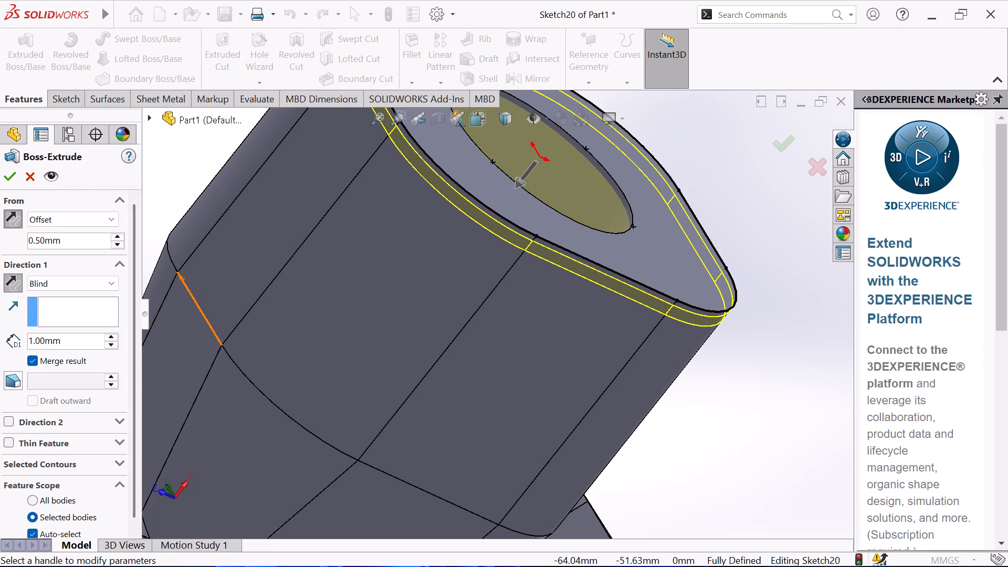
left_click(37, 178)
Offset the converted rounded outline outward by 2 mm, with the whole chain selected and a dimension added.
scroll(271, 212, "up", 3)
middle_click_drag(271, 212, 160, 270)
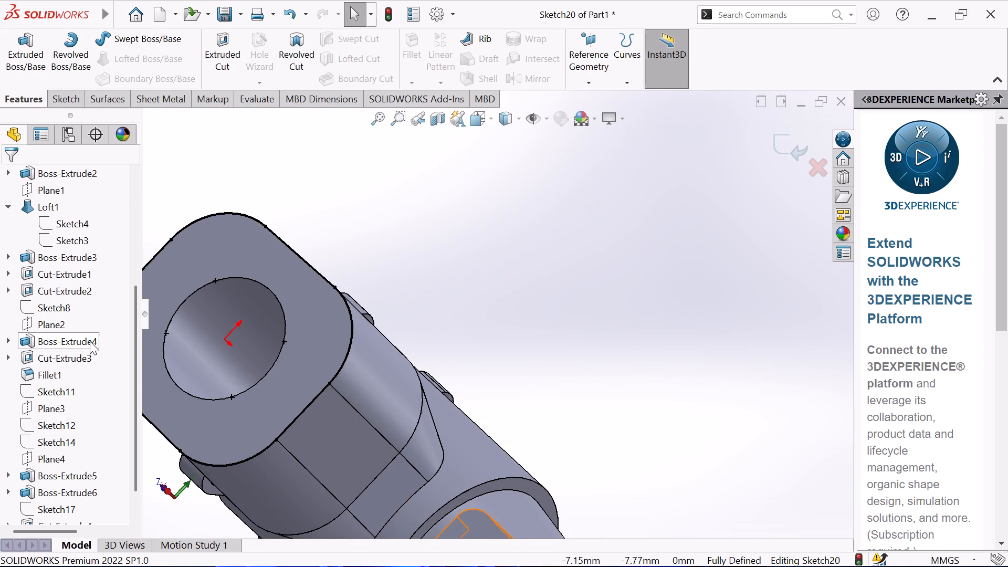
key("ctrl+8")
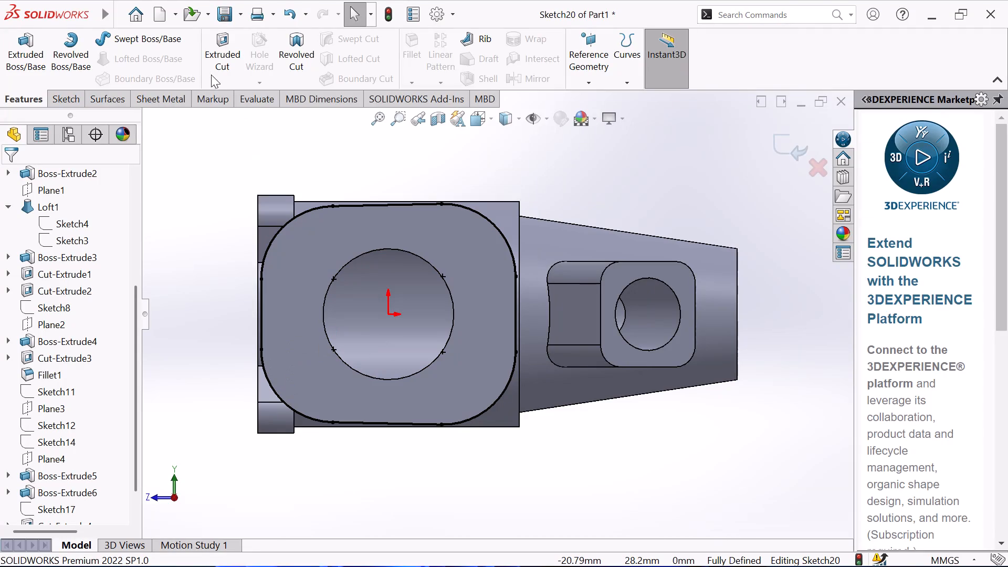
left_click(62, 98)
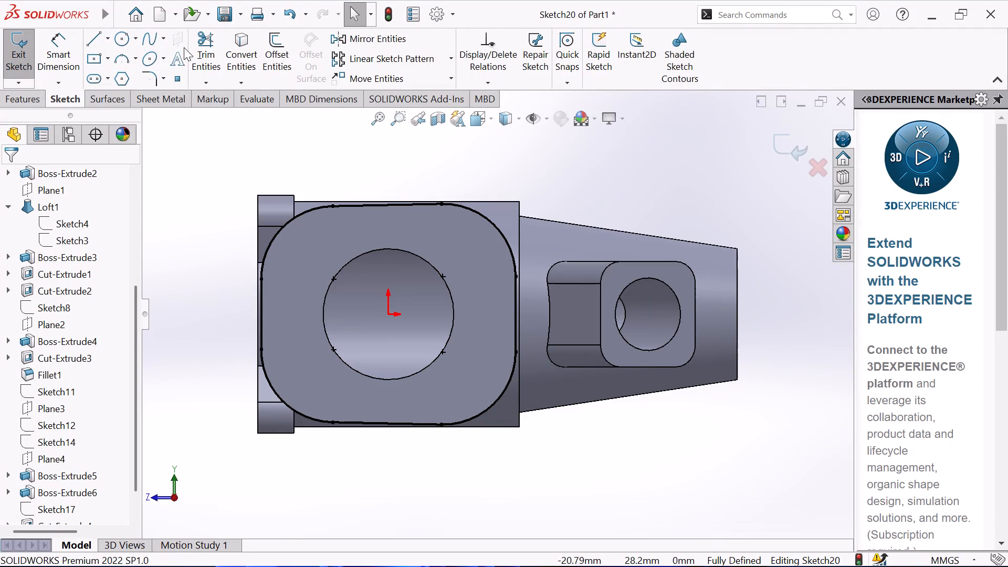
left_click(274, 52)
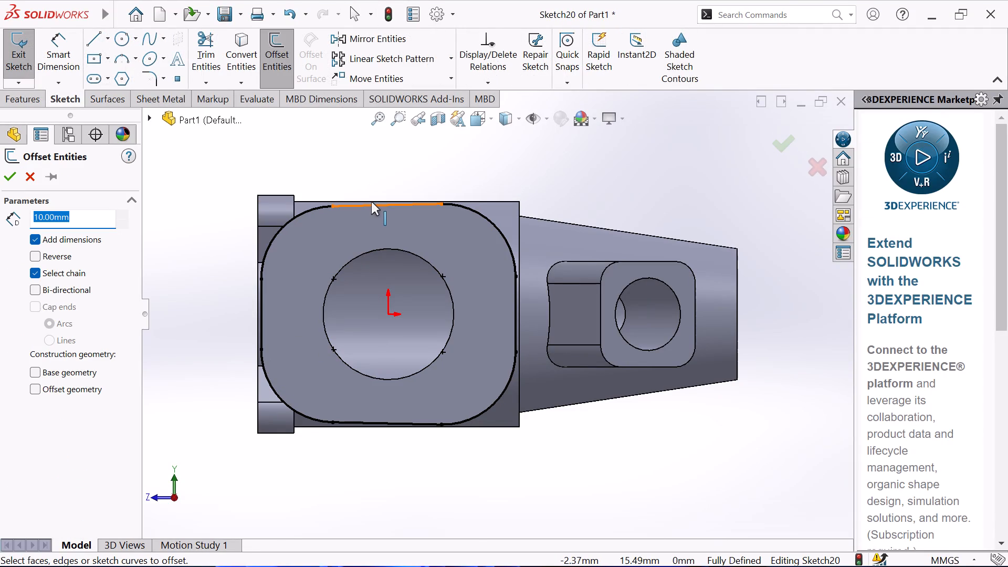
left_click(371, 202)
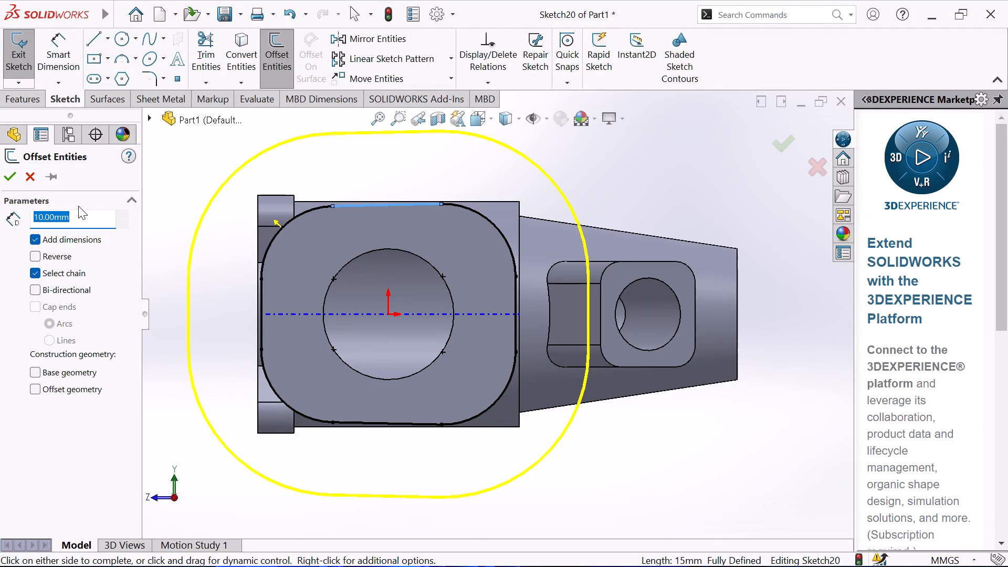
key("2")
key("Return")
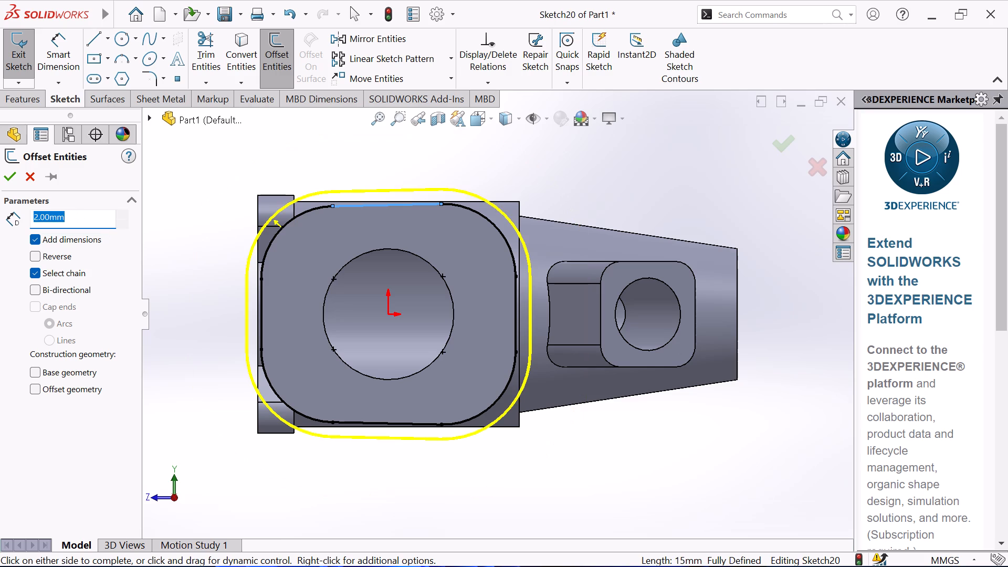
left_click(12, 177)
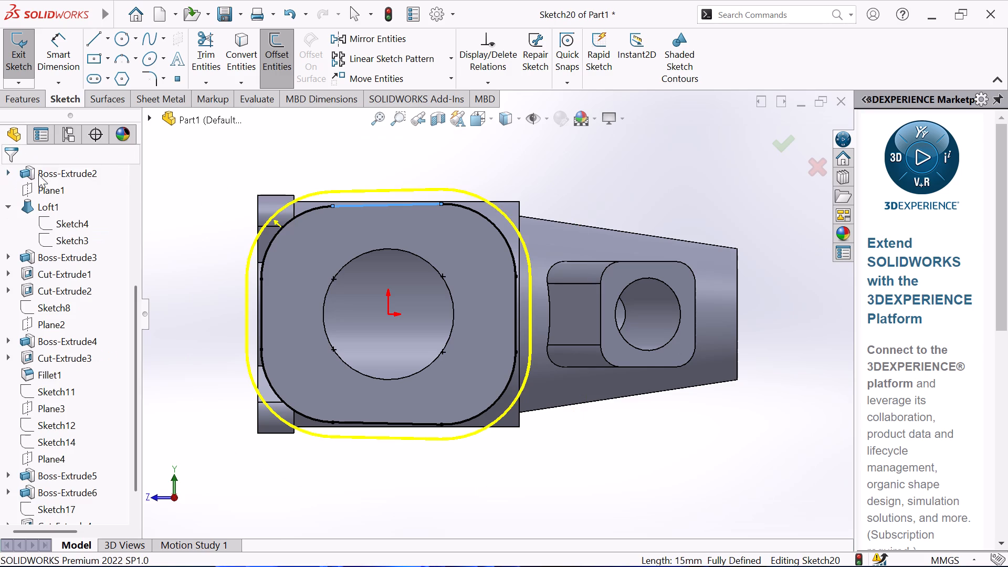
Start a boss extrusion of the ring between the two rounded outlines, with its start offset 0.5 mm from the sketch plane.
middle_click_drag(430, 172, 433, 93)
left_click(9, 107)
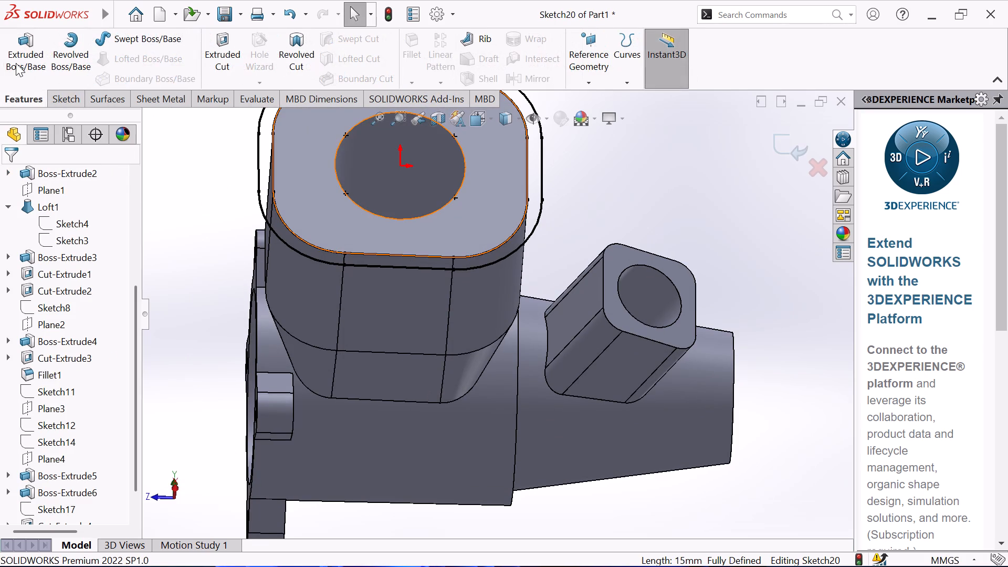
left_click(16, 63)
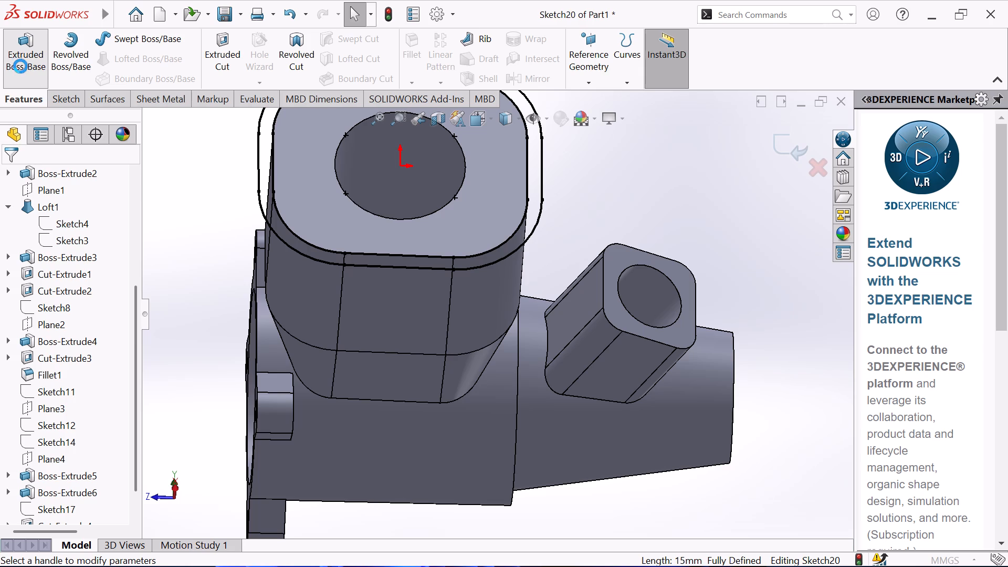
scroll(224, 222, "up", 1)
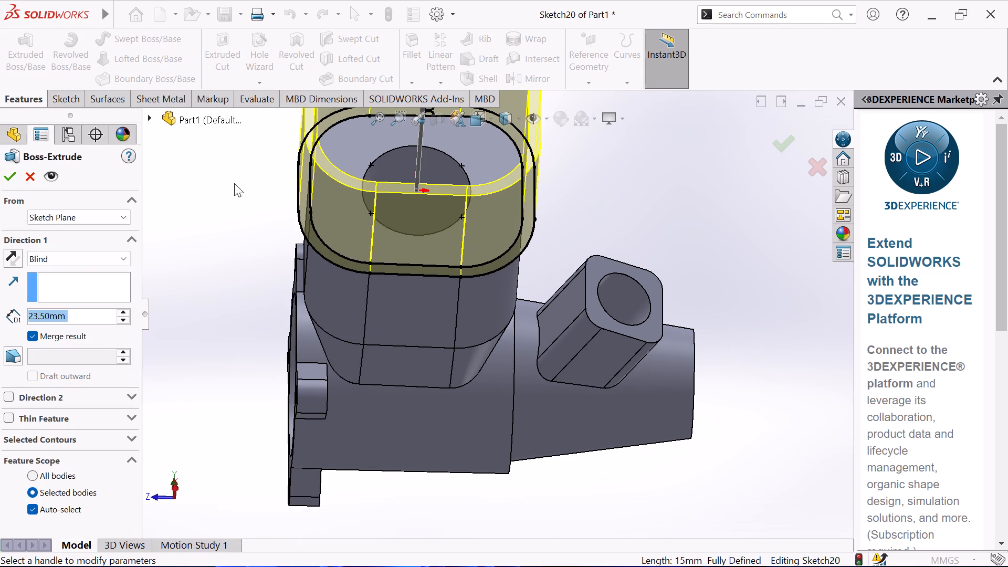
left_click(102, 220)
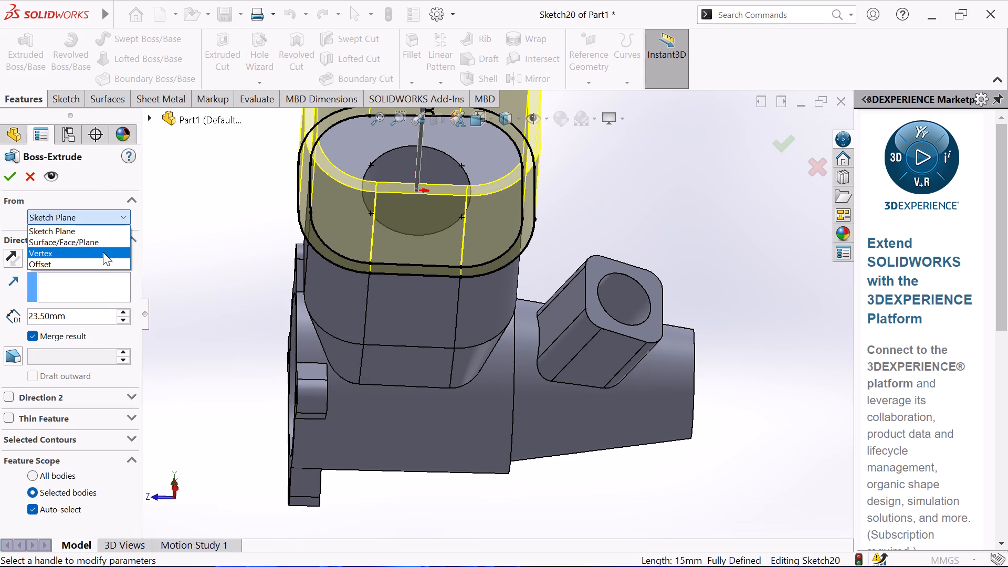
left_click(98, 264)
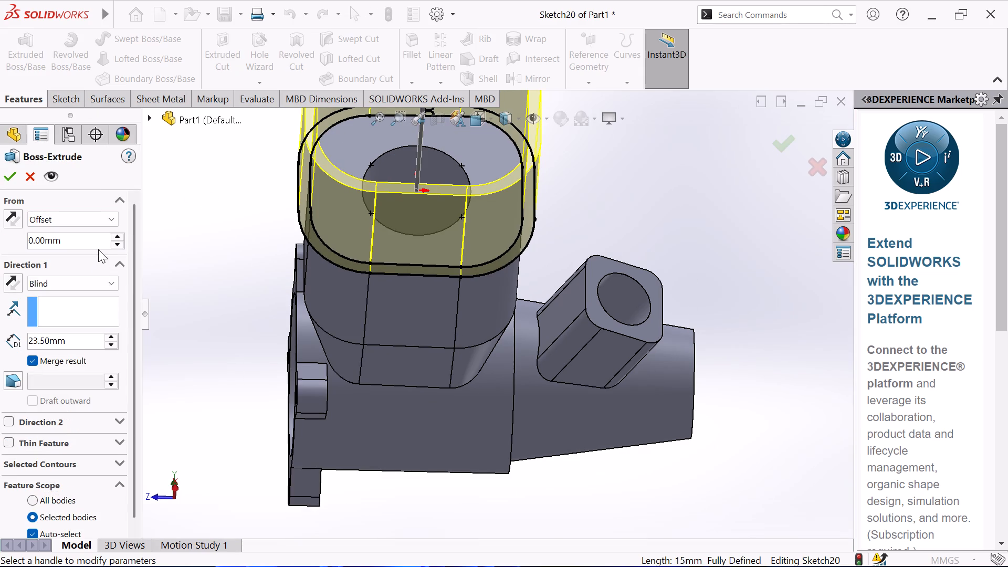
double_click(94, 243)
type("1.")
key("BackSpace")
key("BackSpace")
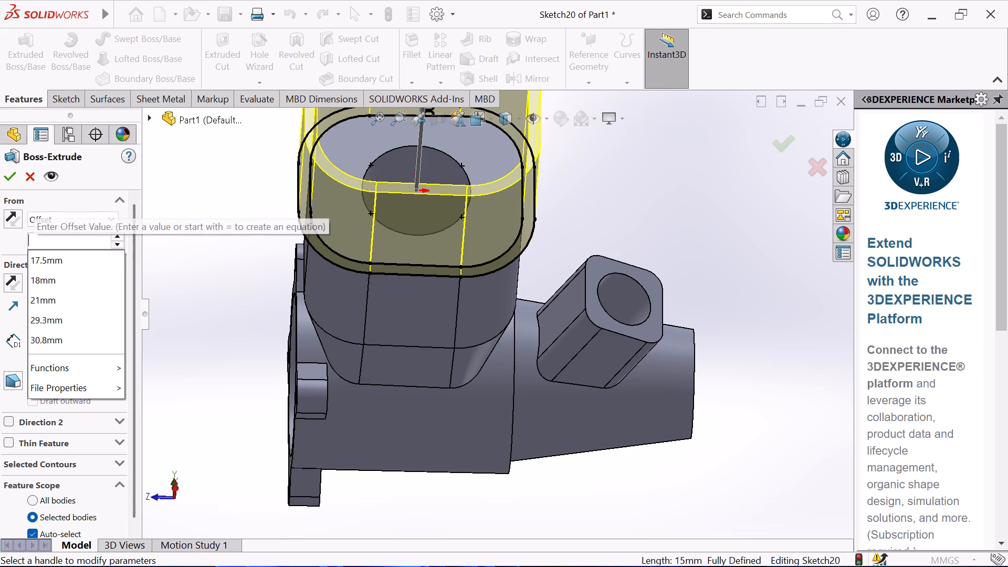
type(".5")
key("Return")
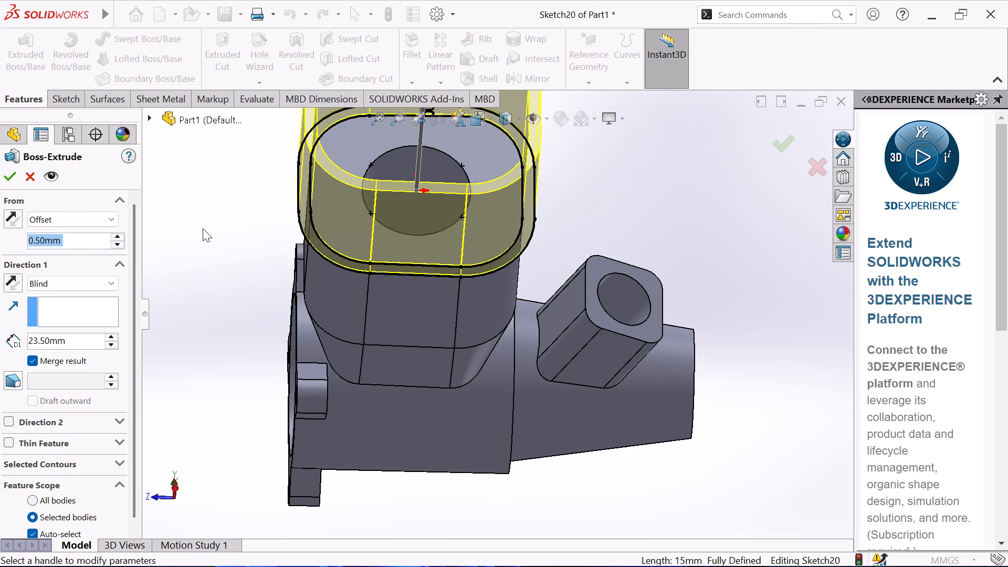
Reverse the extrusion toward the boss's base, set its depth to 1 mm, flip the start offset direction, and create the rim.
scroll(207, 216, "up", 1)
middle_click_drag(208, 215, 216, 182)
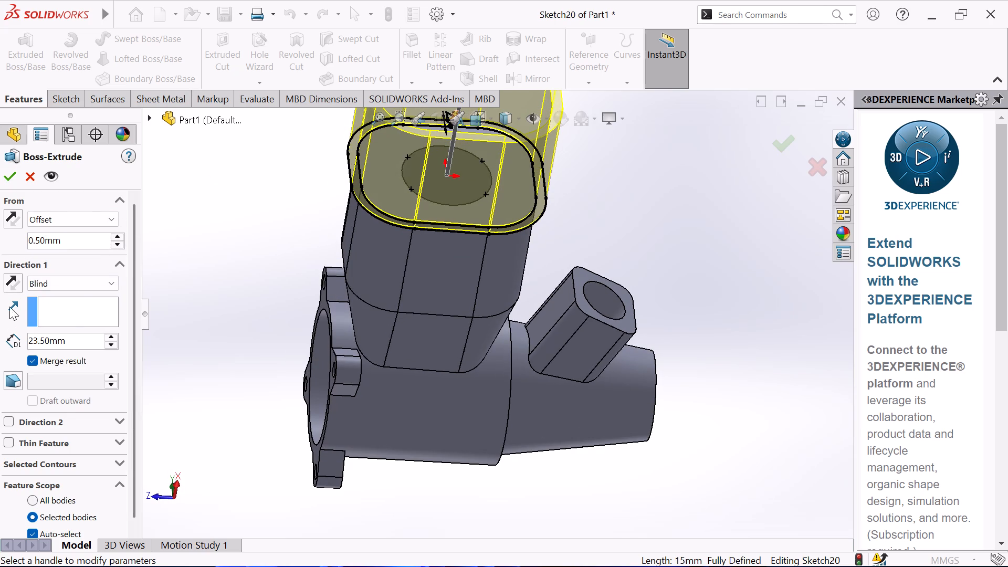
left_click(15, 289)
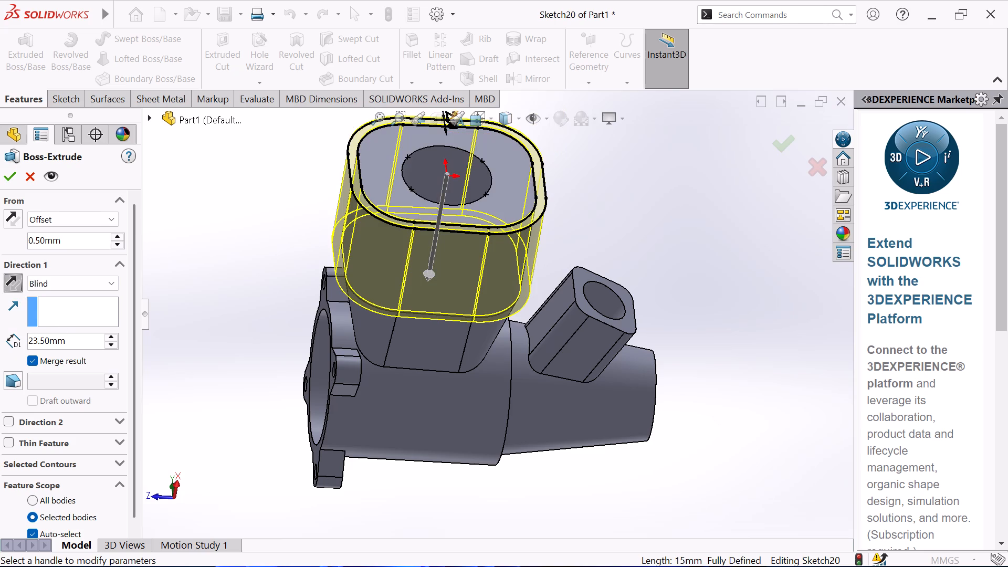
double_click(88, 345)
key("1")
left_click(167, 343)
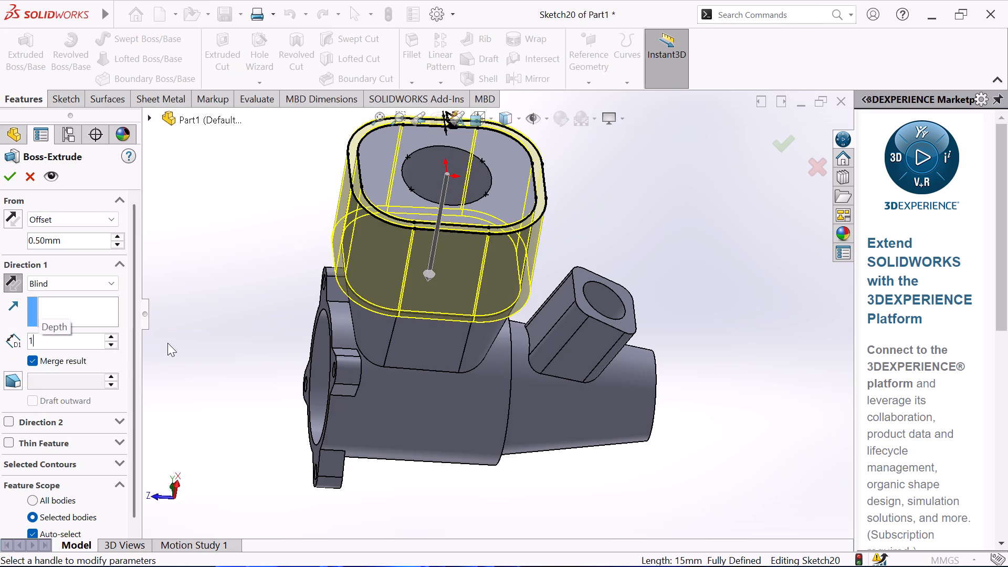
left_click(8, 226)
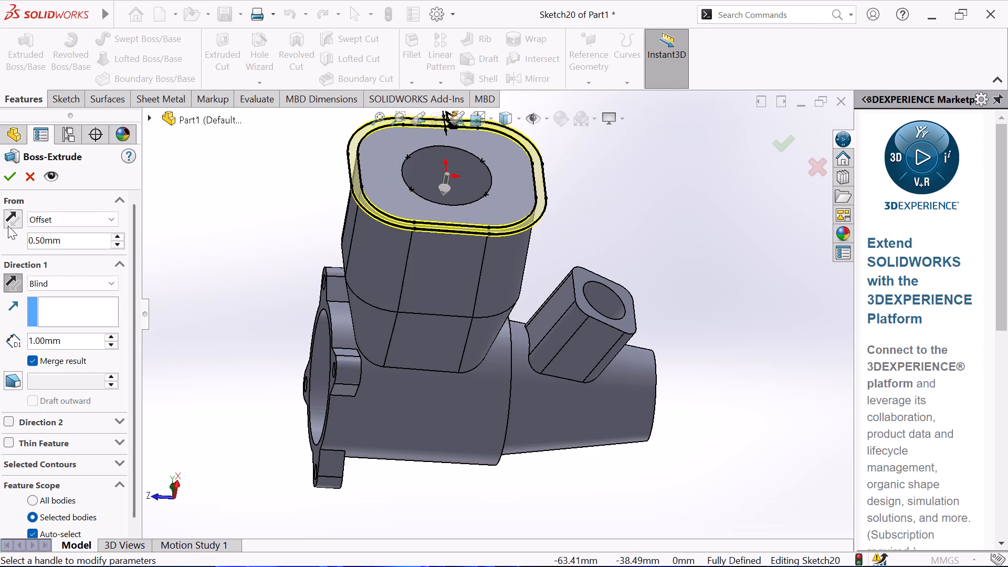
left_click(10, 181)
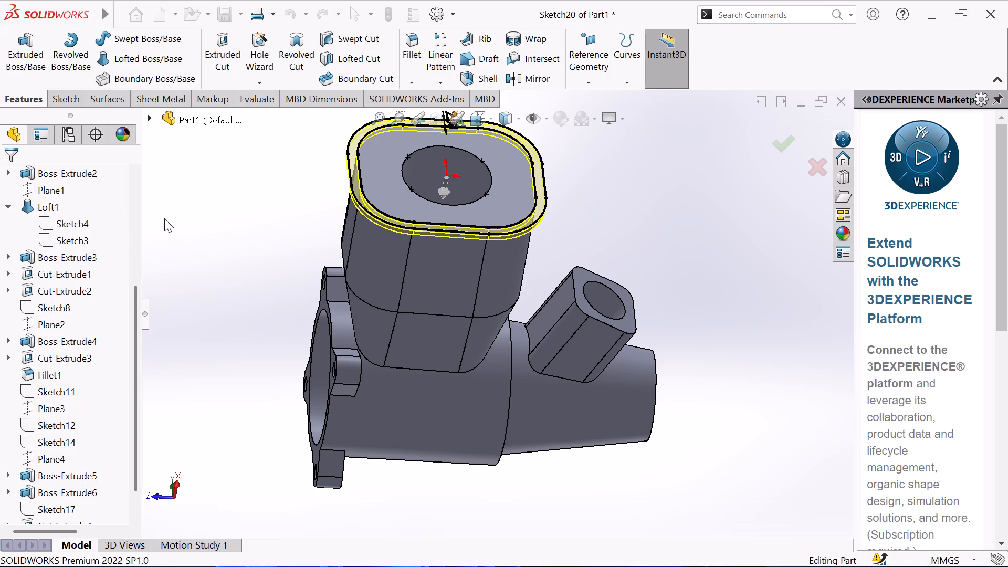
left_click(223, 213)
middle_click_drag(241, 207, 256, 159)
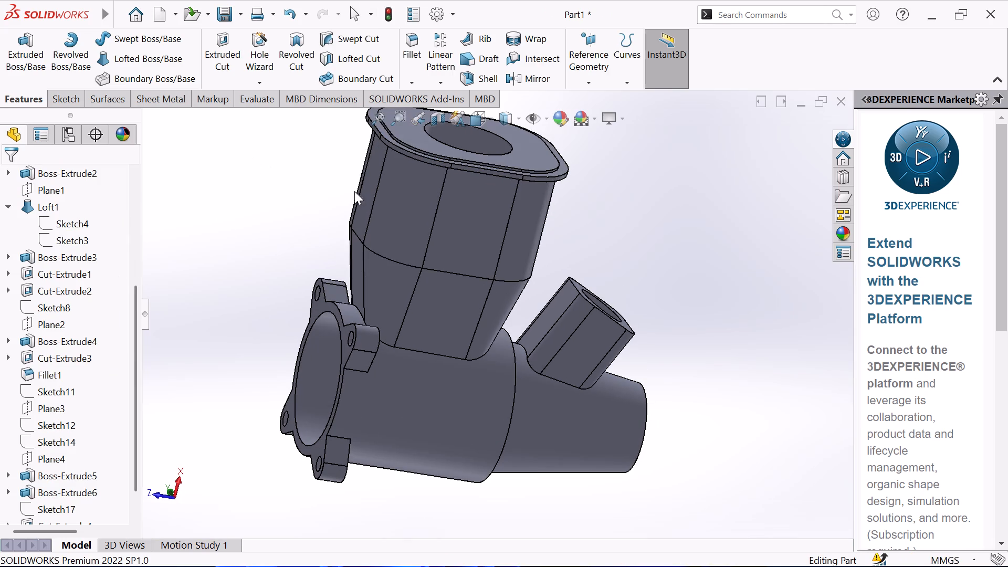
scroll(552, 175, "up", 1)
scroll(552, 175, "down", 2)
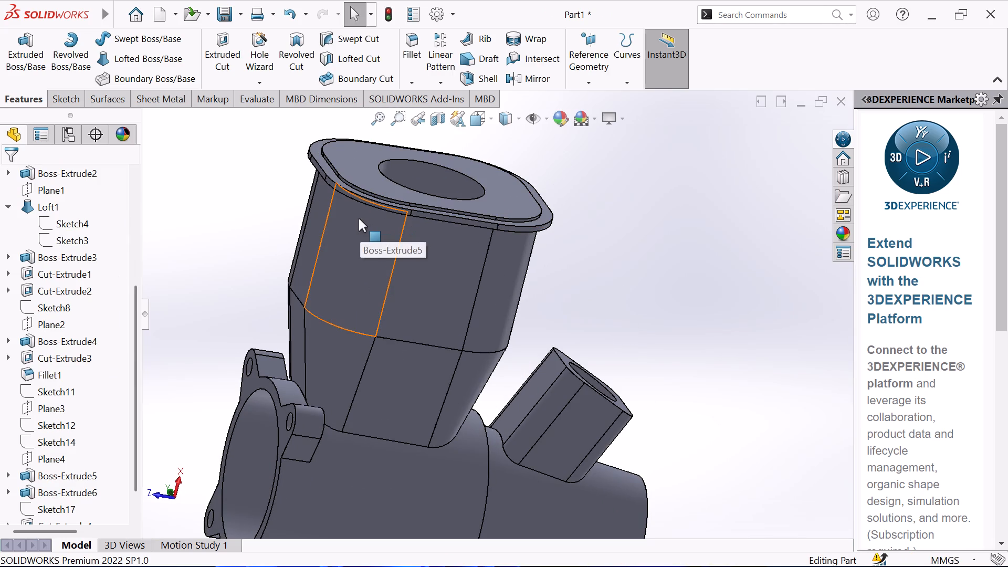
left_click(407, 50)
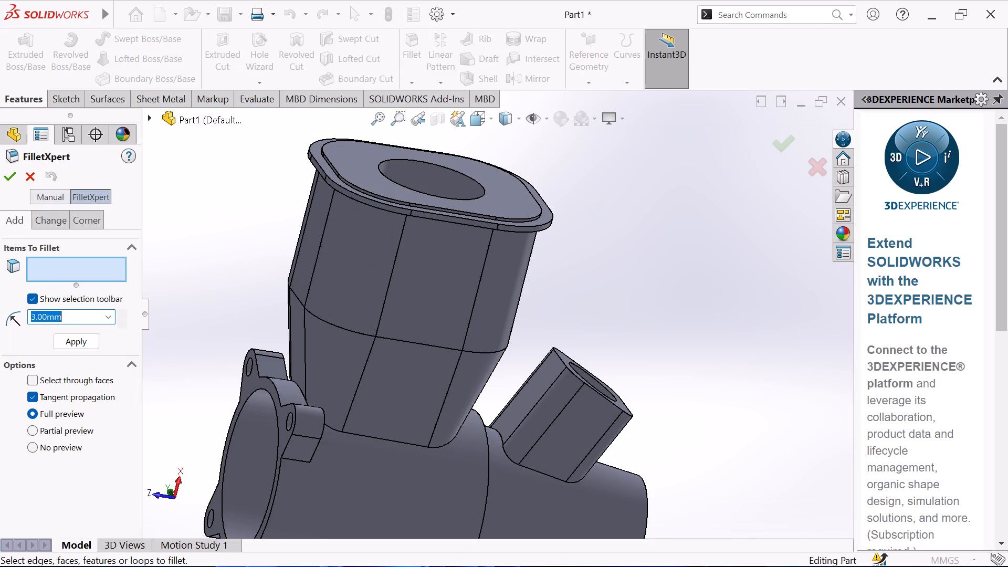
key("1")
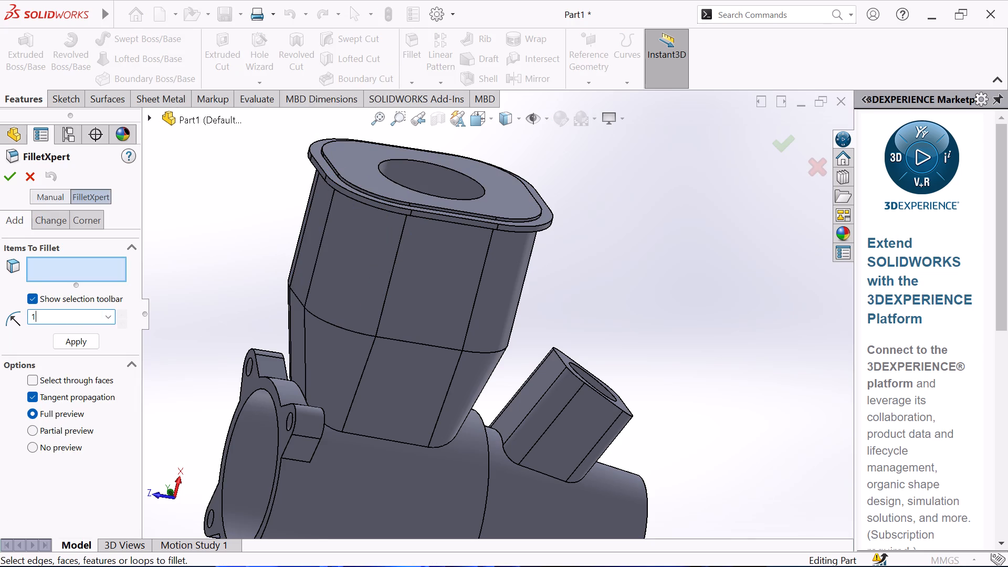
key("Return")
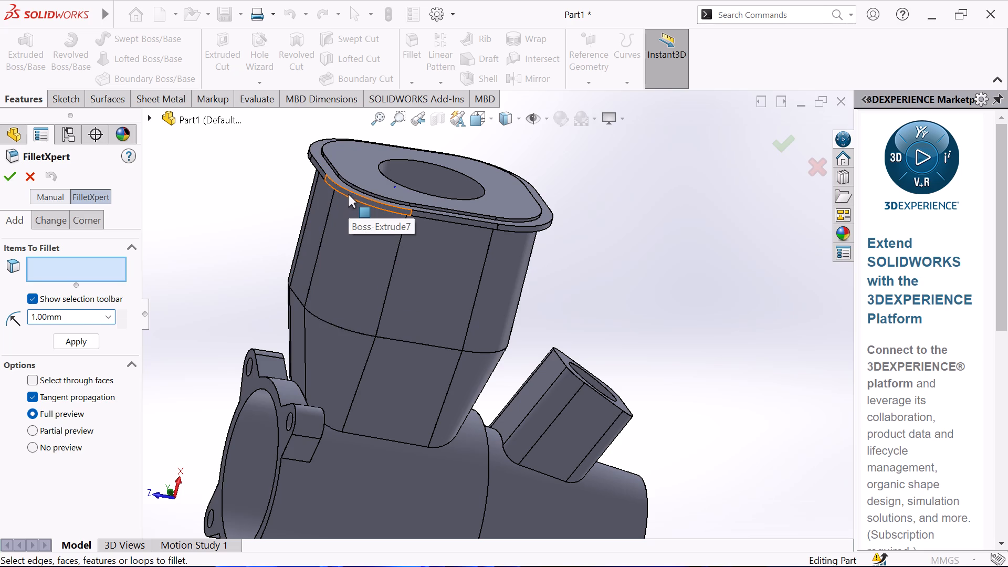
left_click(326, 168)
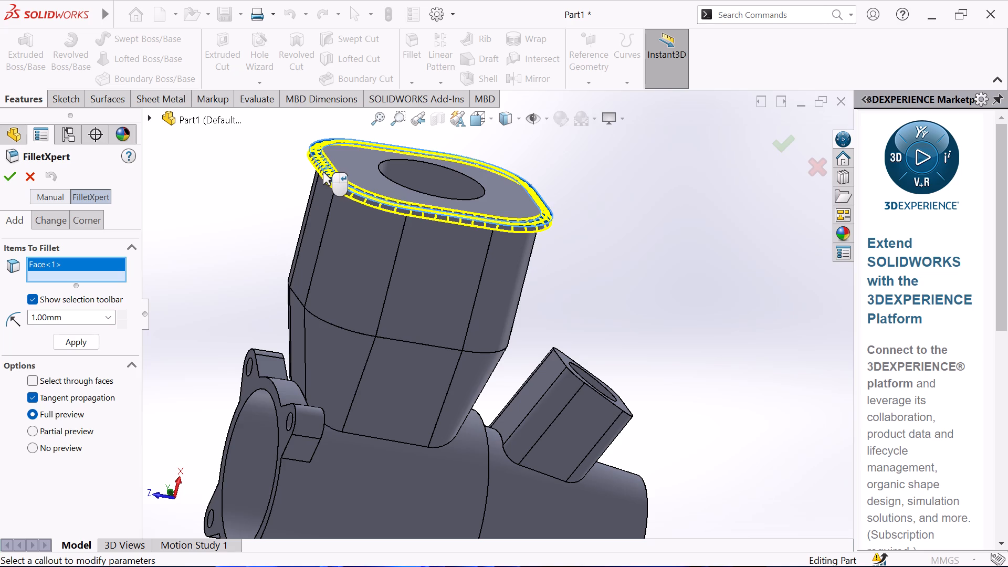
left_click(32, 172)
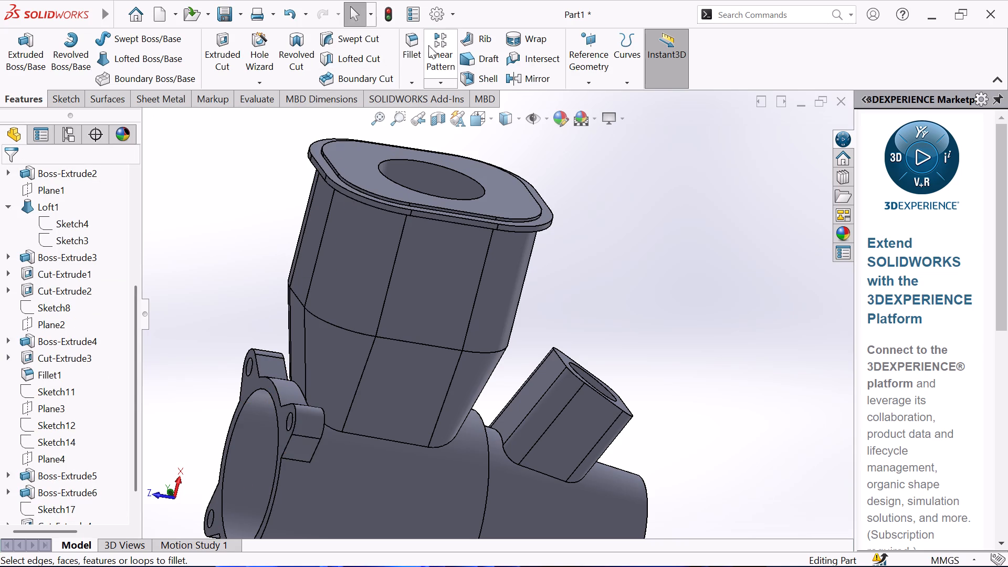
Set up a linear pattern along the boss's lengthwise edge with 1 mm spacing and 12 instances, using its lower horizontal edge for Direction 2.
left_click(436, 40)
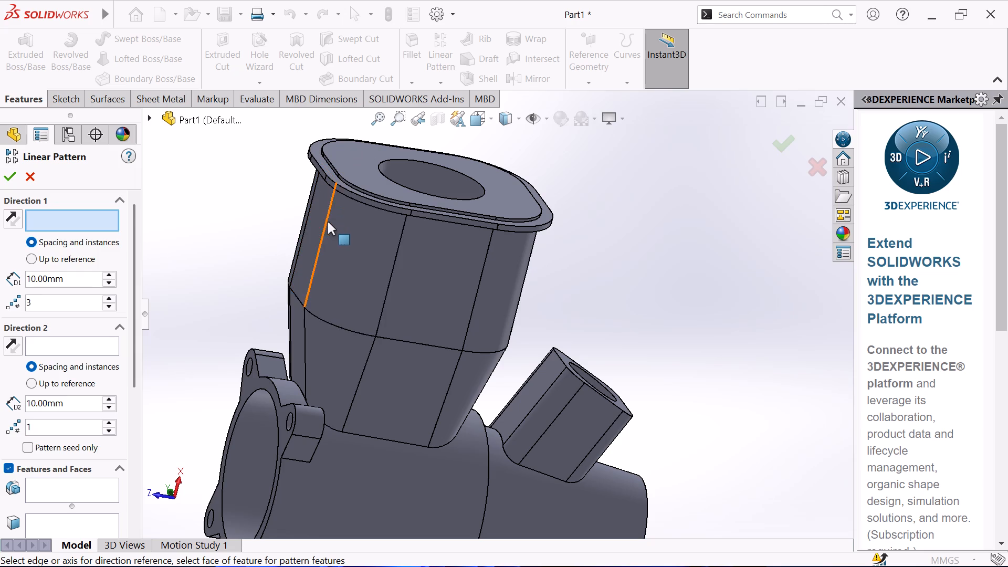
left_click(309, 288)
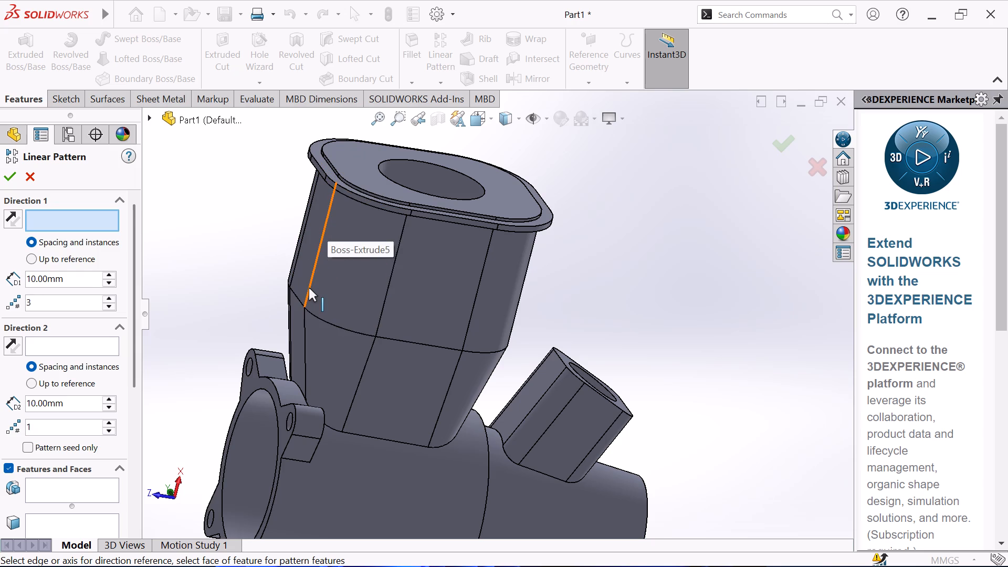
left_click(422, 342)
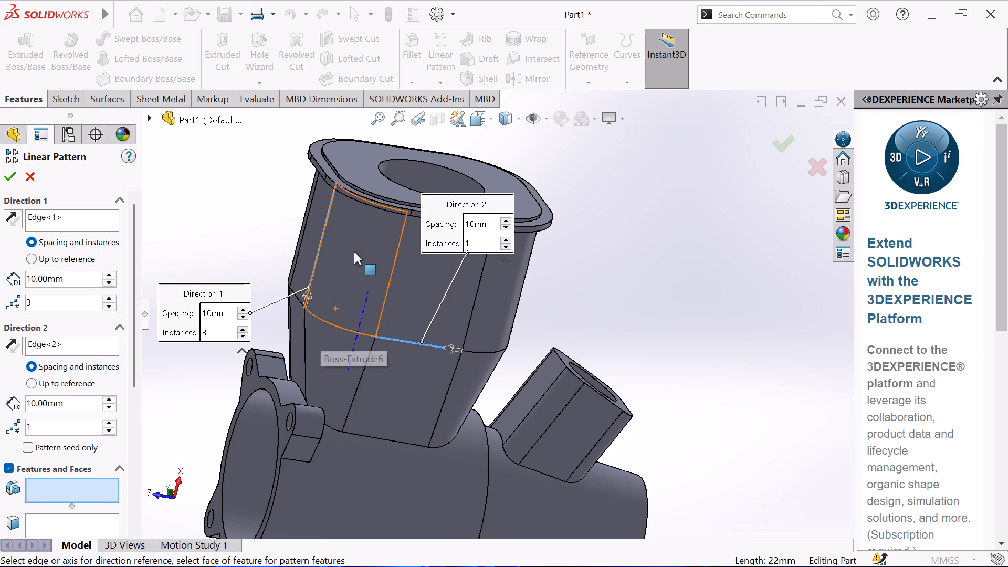
double_click(72, 276)
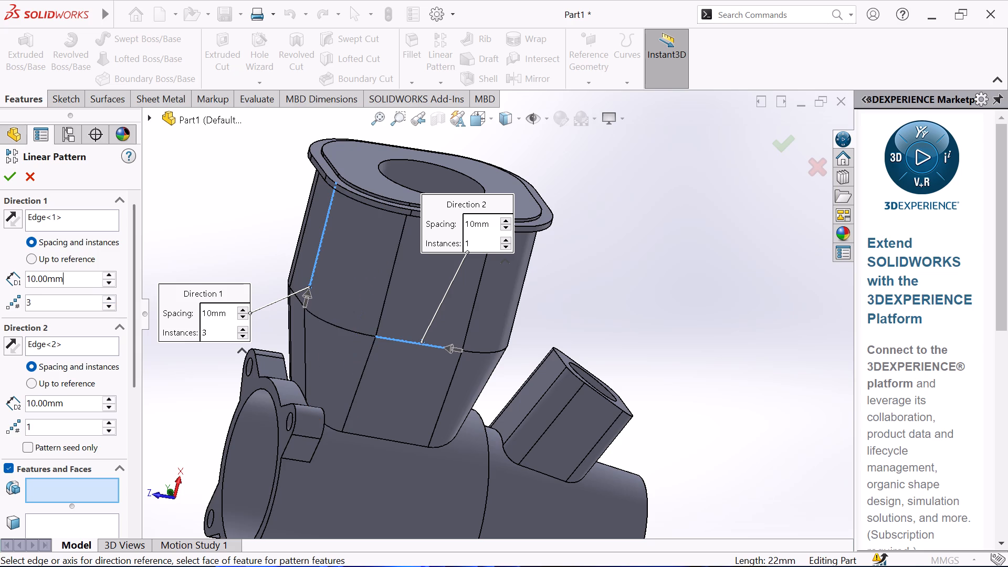
key("1")
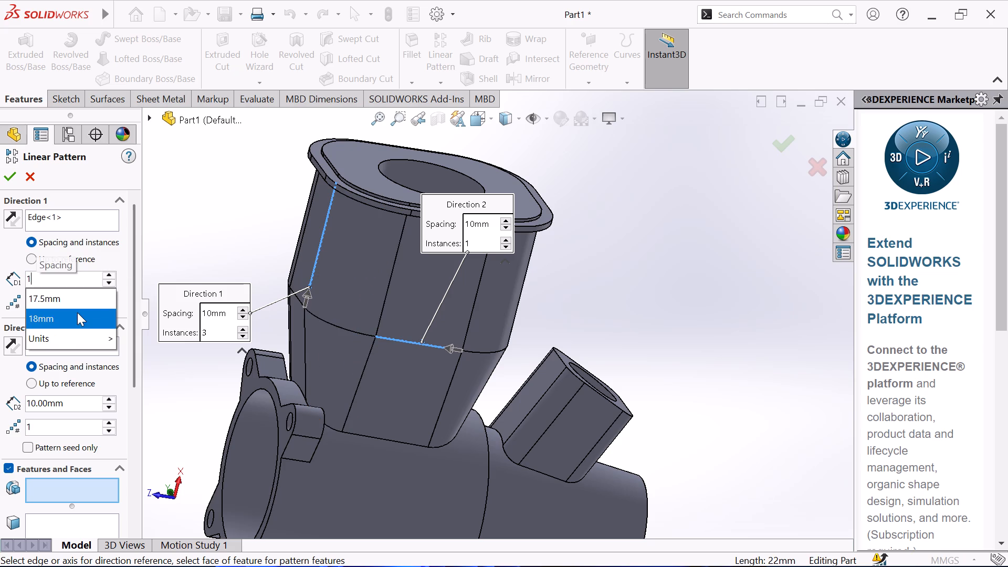
left_click(222, 234)
double_click(75, 304)
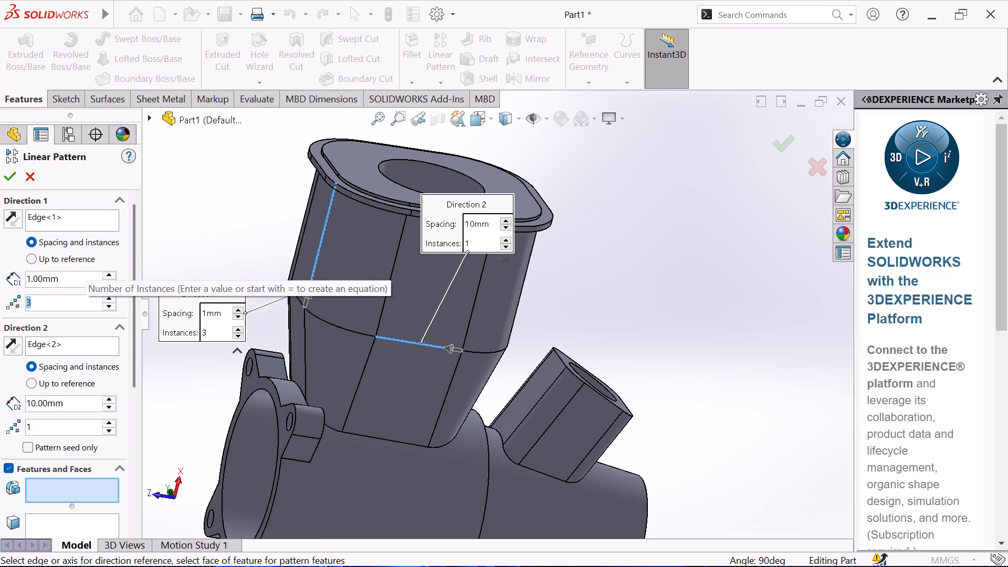
type("12")
key("Return")
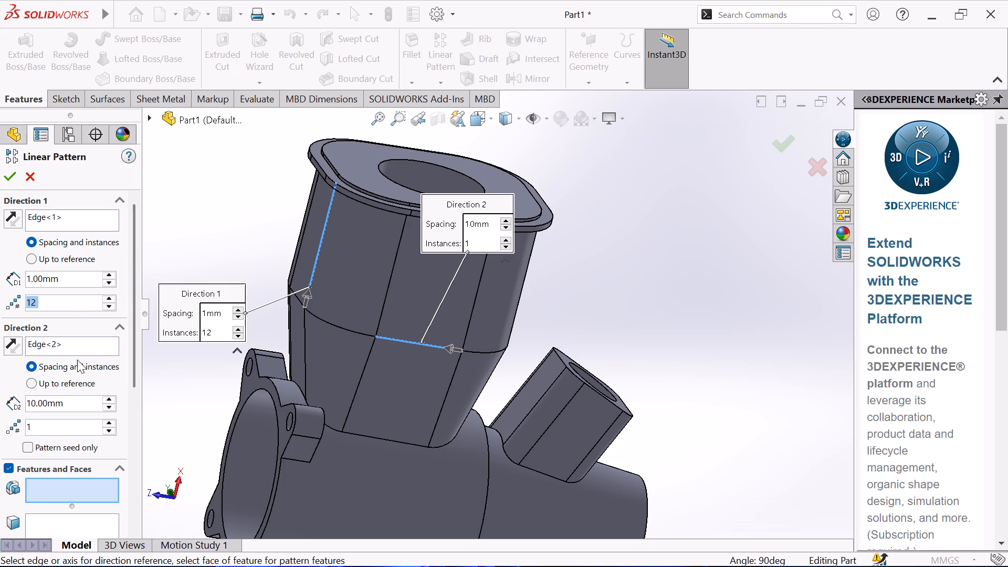
Pattern the rim extrusion down the boss by reversing Direction 1, set the spacing to 2 mm, and create the pattern.
left_click(330, 172)
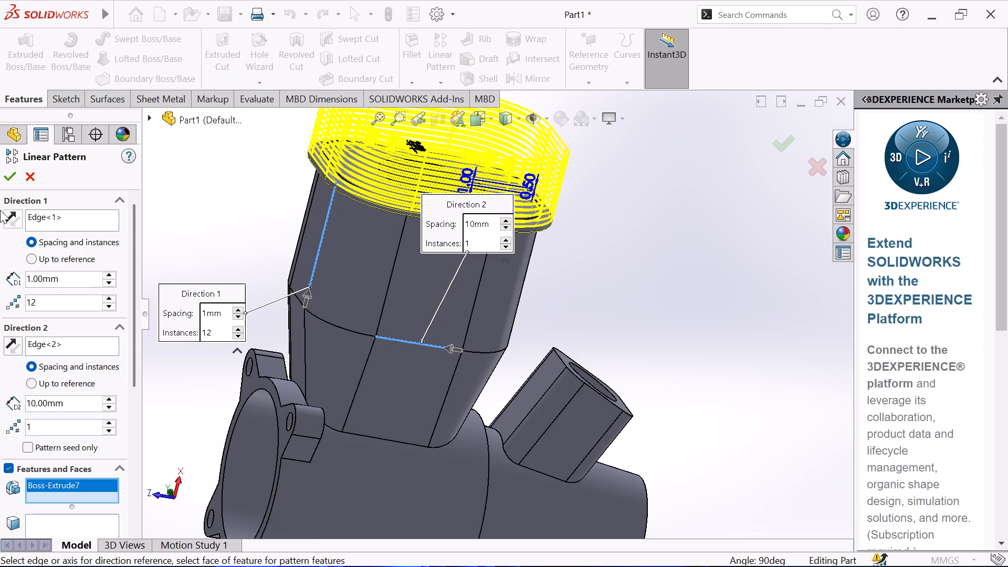
left_click(7, 216)
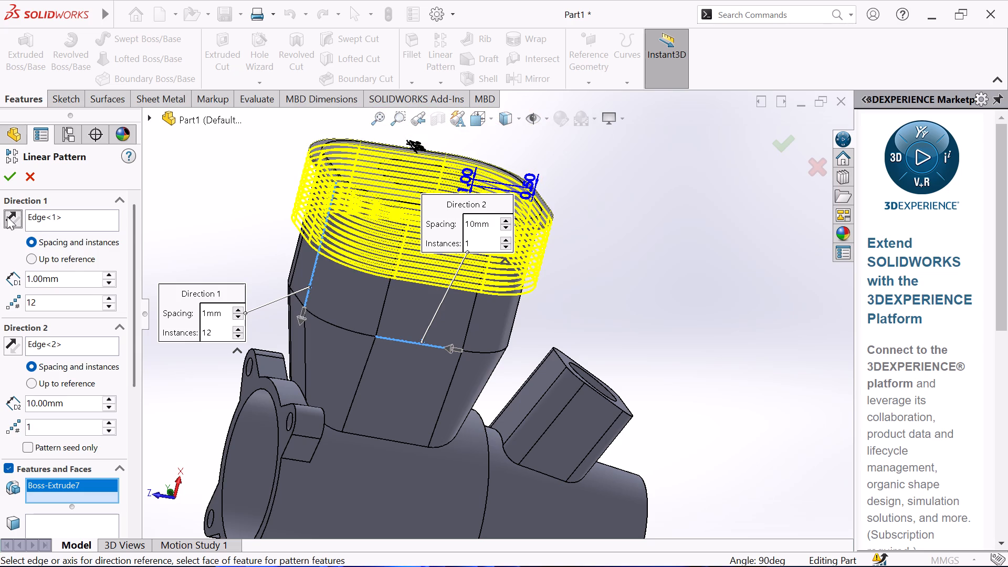
left_click(110, 272)
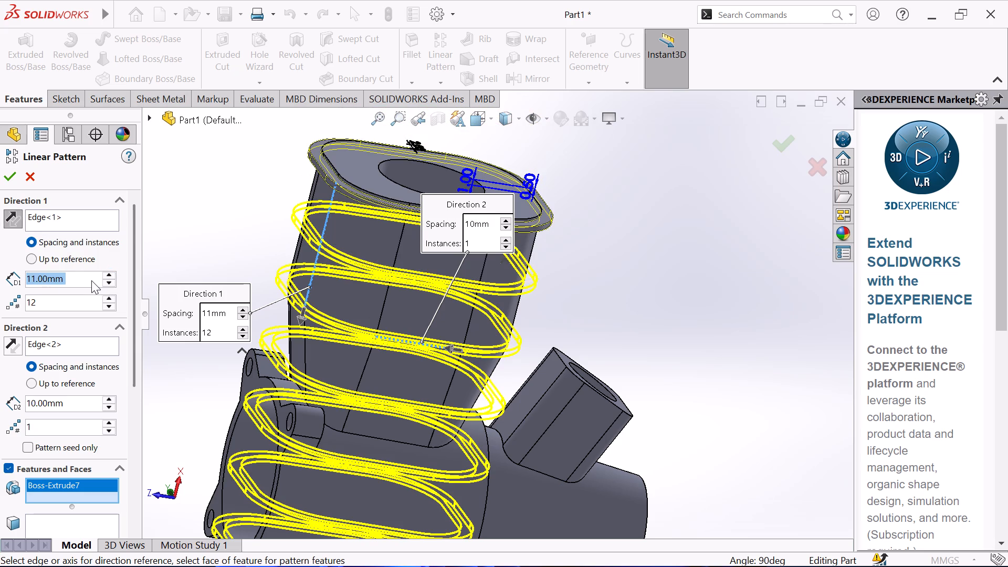
double_click(91, 280)
key("2")
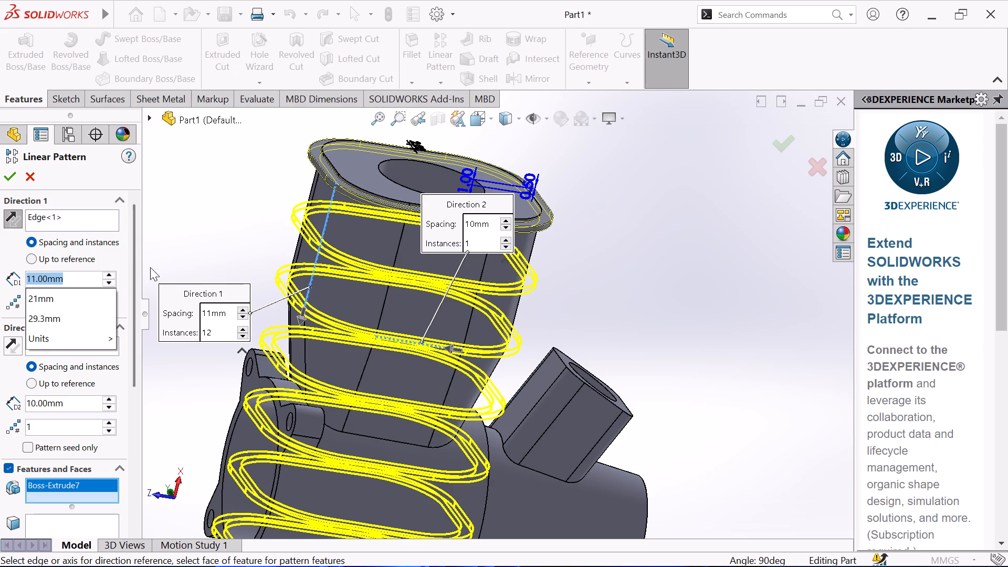
left_click(197, 227)
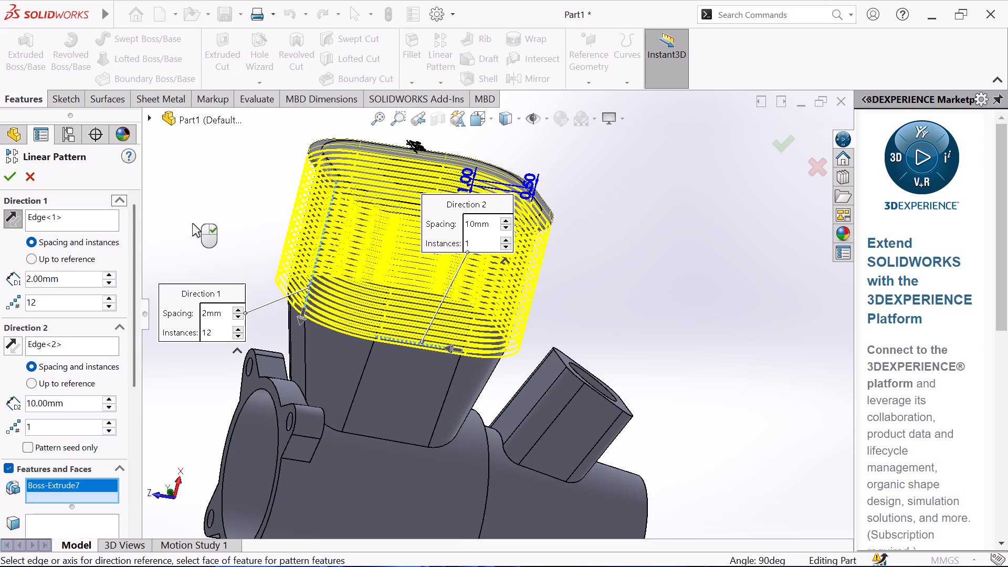
left_click(12, 183)
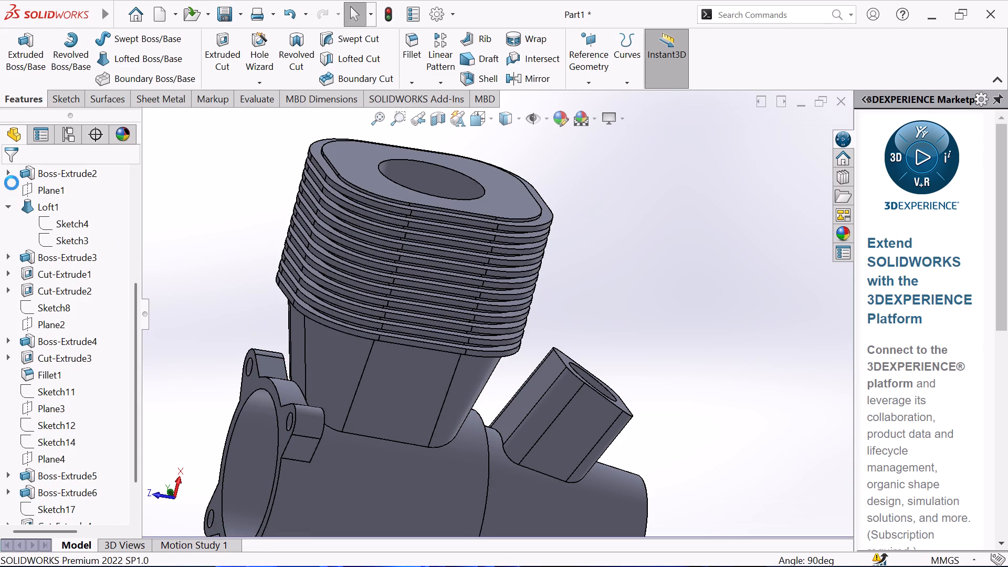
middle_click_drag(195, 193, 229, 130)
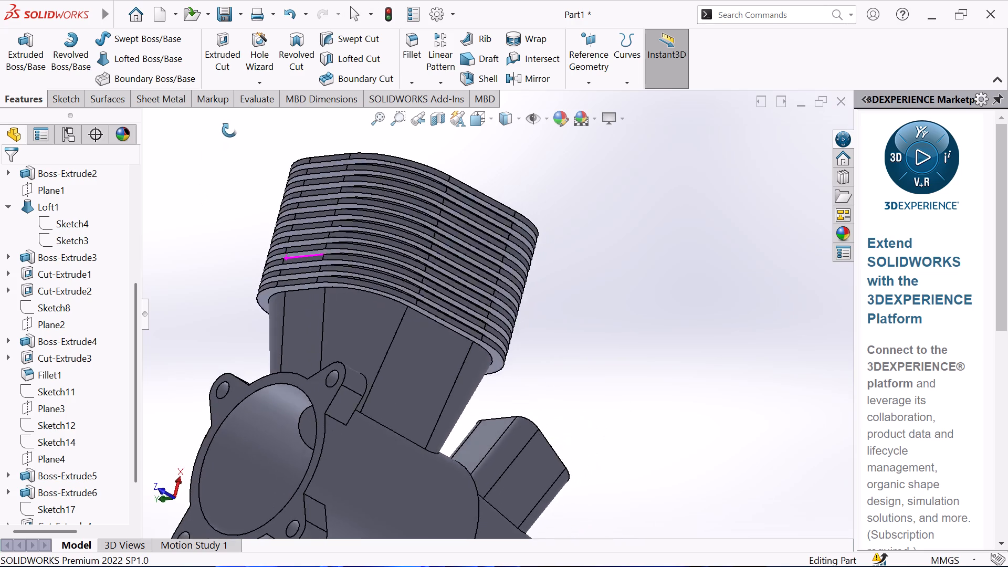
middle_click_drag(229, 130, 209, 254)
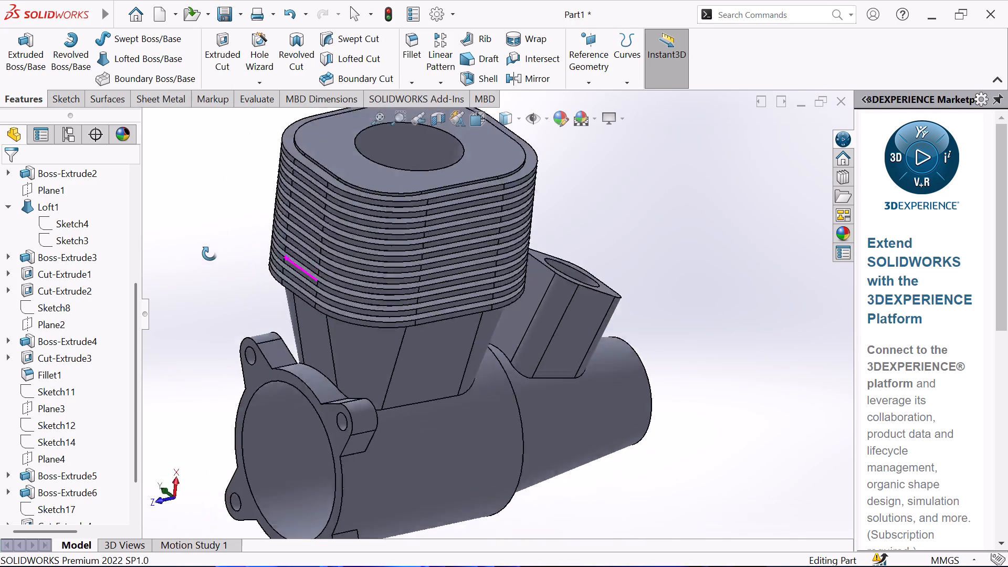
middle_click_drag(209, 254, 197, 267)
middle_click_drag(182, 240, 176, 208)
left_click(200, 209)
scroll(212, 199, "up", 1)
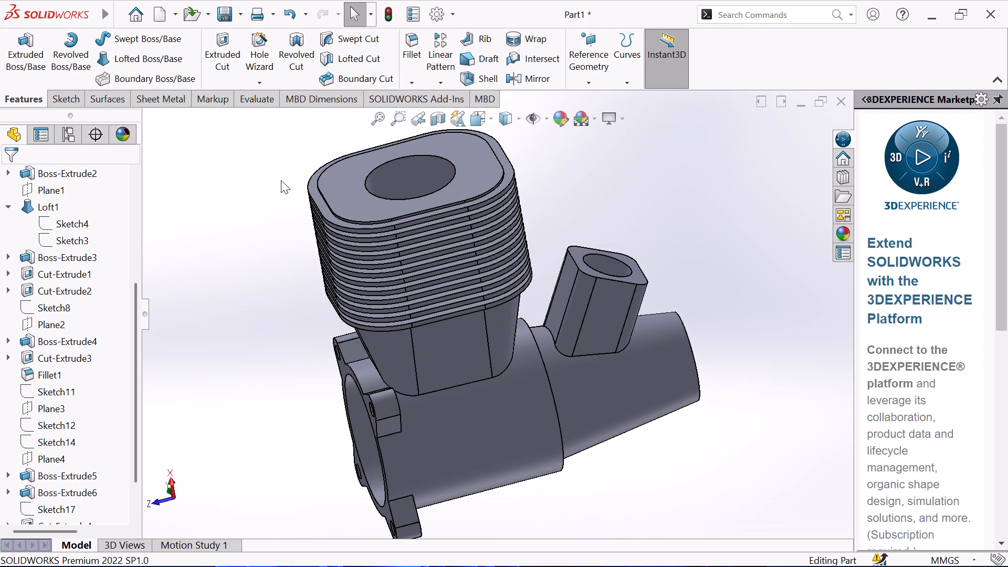
Start a sketch on the finned boss's end face and draw a circle of about 1.5 mm radius near its upper-left corner.
left_click(335, 190)
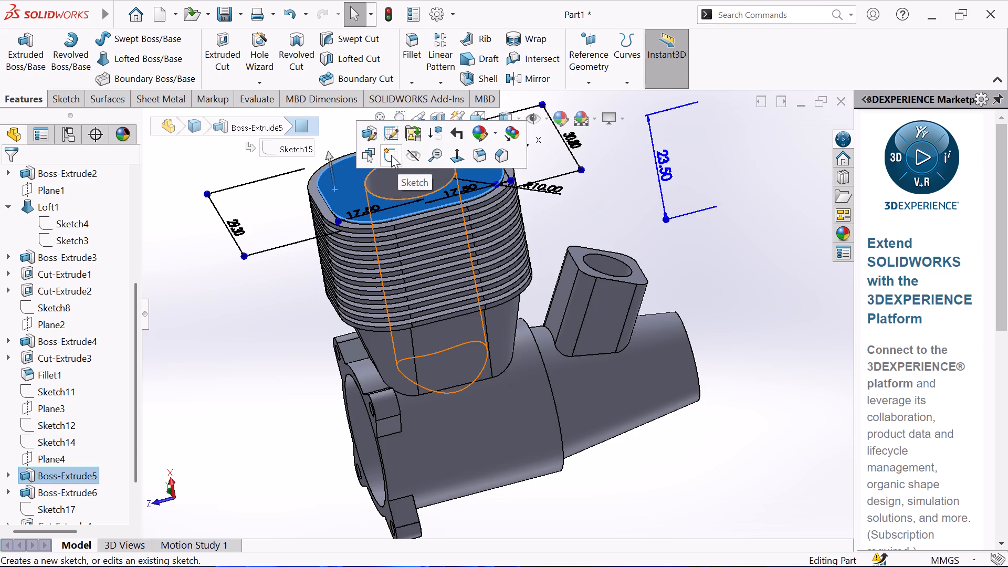
left_click(391, 155)
left_click(257, 199)
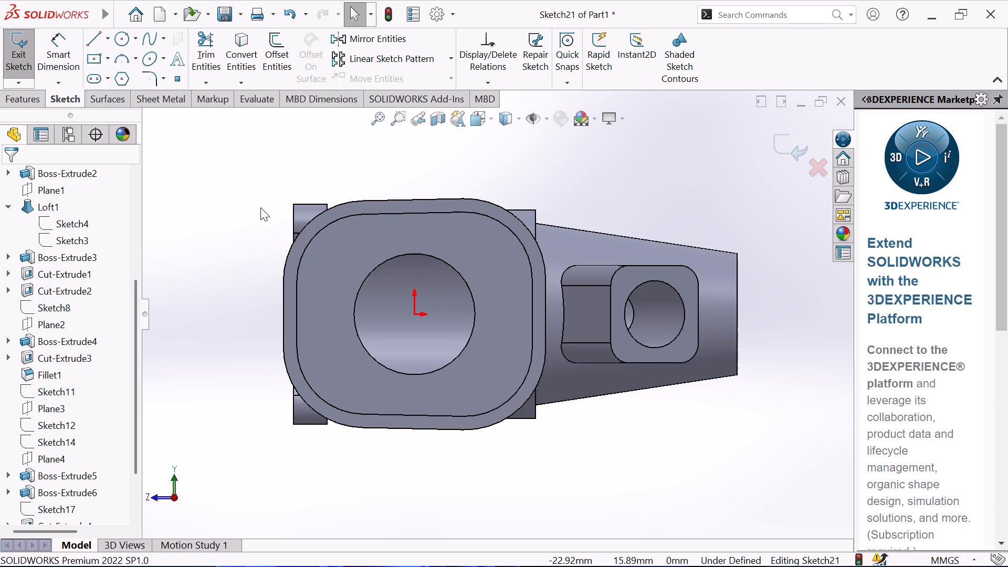
left_click(121, 37)
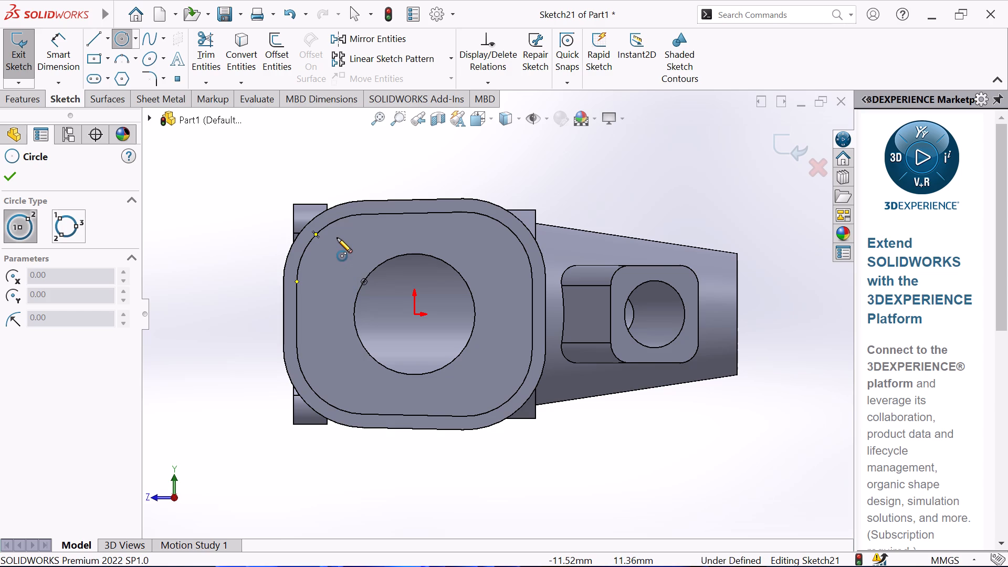
left_click(333, 259)
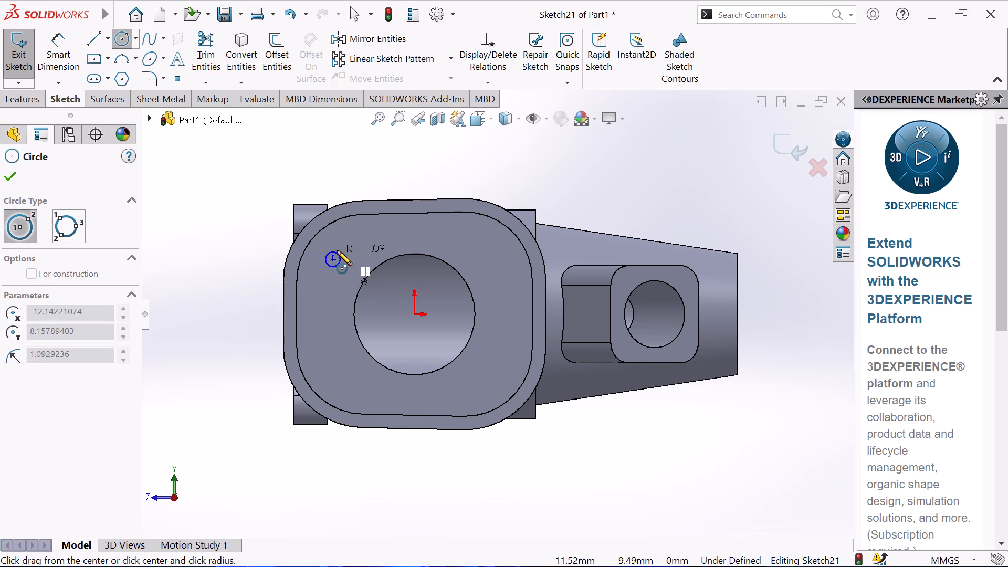
left_click(337, 250)
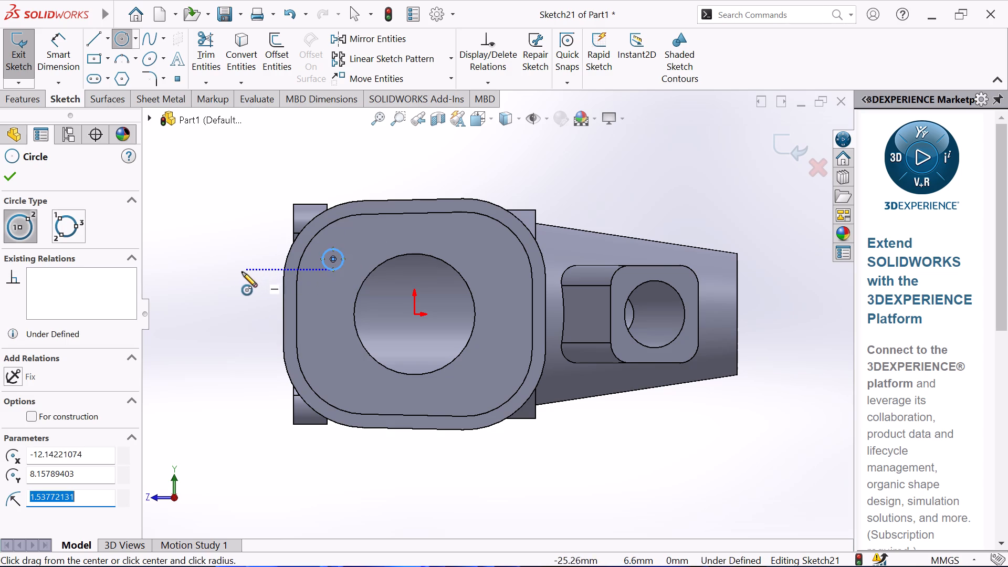
right_click(237, 272)
left_click(274, 281)
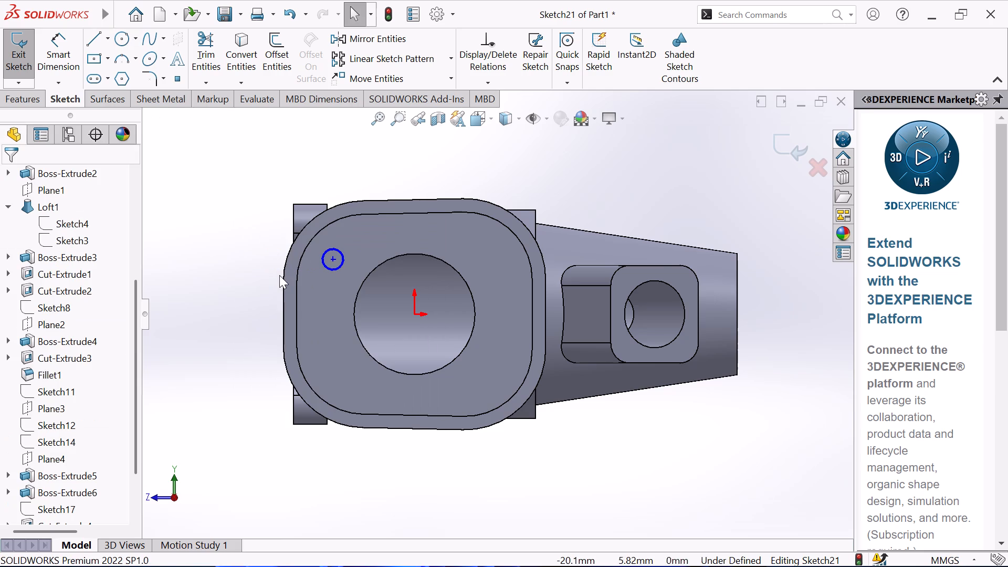
Draw a horizontal centerline through the origin, from beyond the boss's outer side across to the smaller angled boss.
left_click(107, 36)
left_click(92, 80)
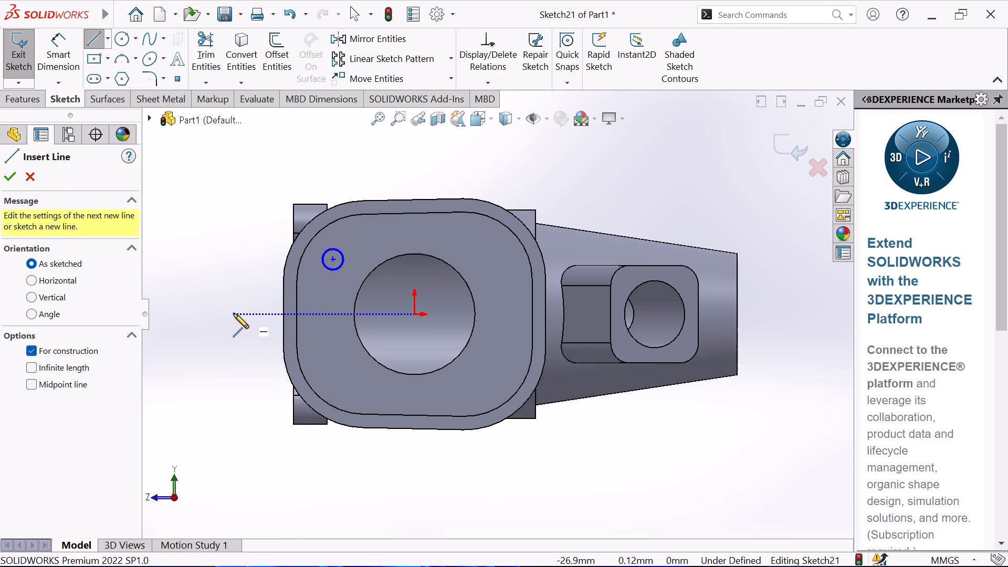
left_click(234, 313)
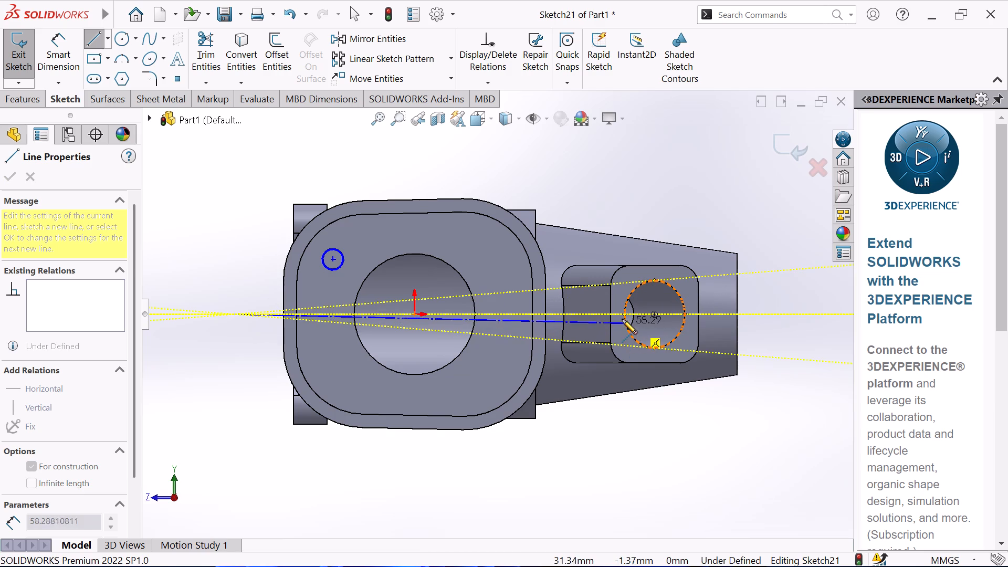
left_click(617, 314)
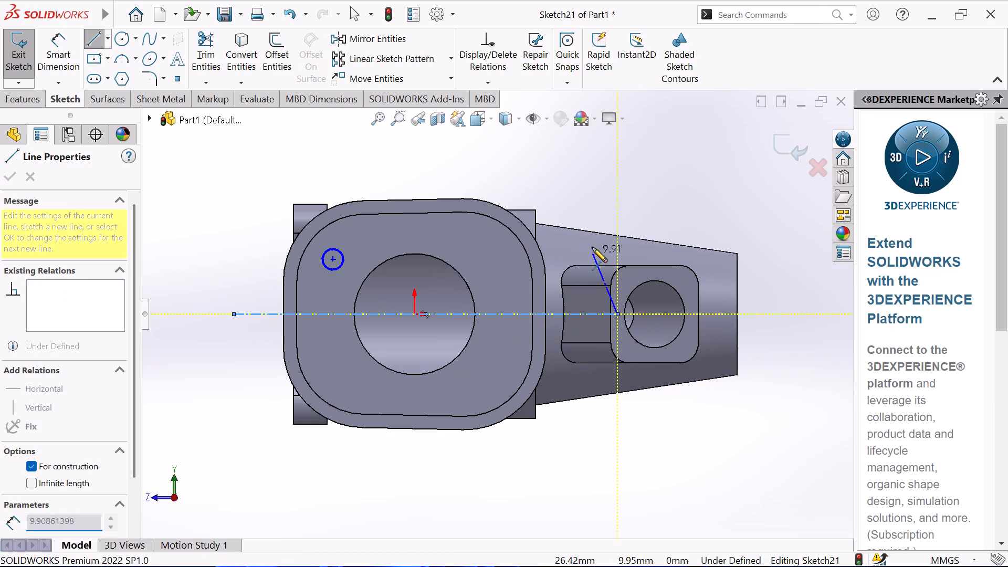
right_click(592, 243)
left_click(626, 248)
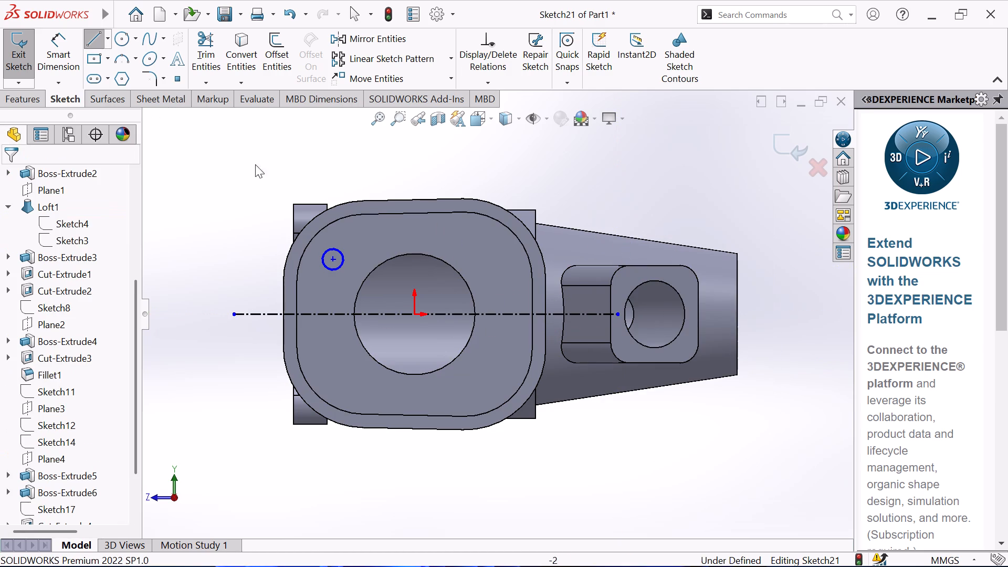
Draw a vertical centerline through the origin, extending past both long sides of the finned boss.
left_click(108, 37)
left_click(93, 79)
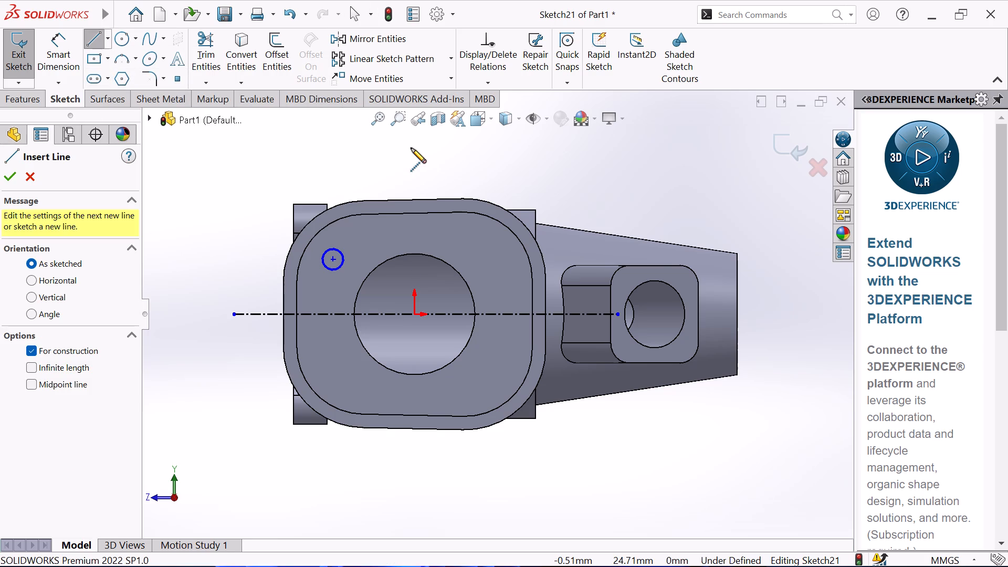
left_click(412, 152)
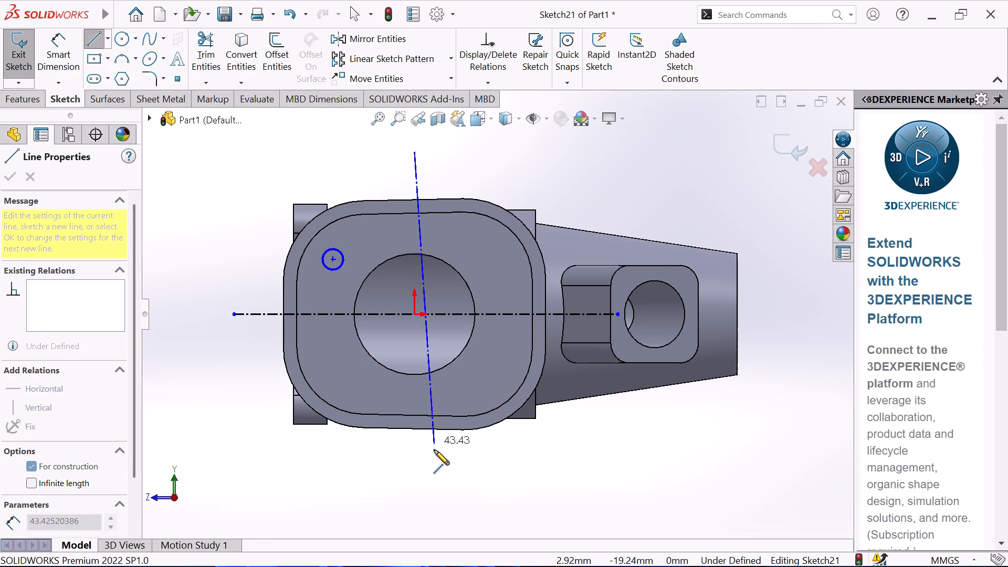
left_click(414, 482)
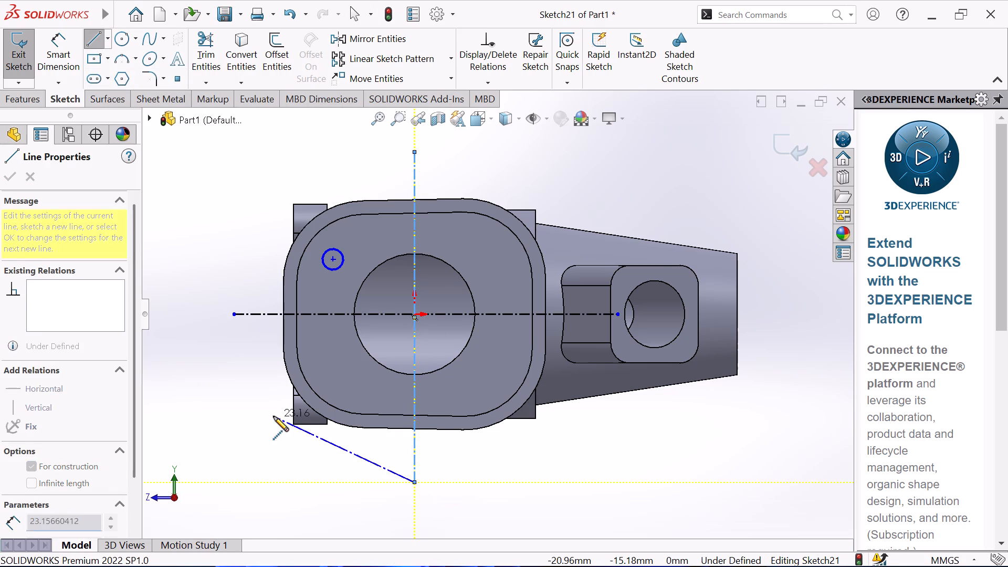
right_click(255, 406)
left_click(288, 387)
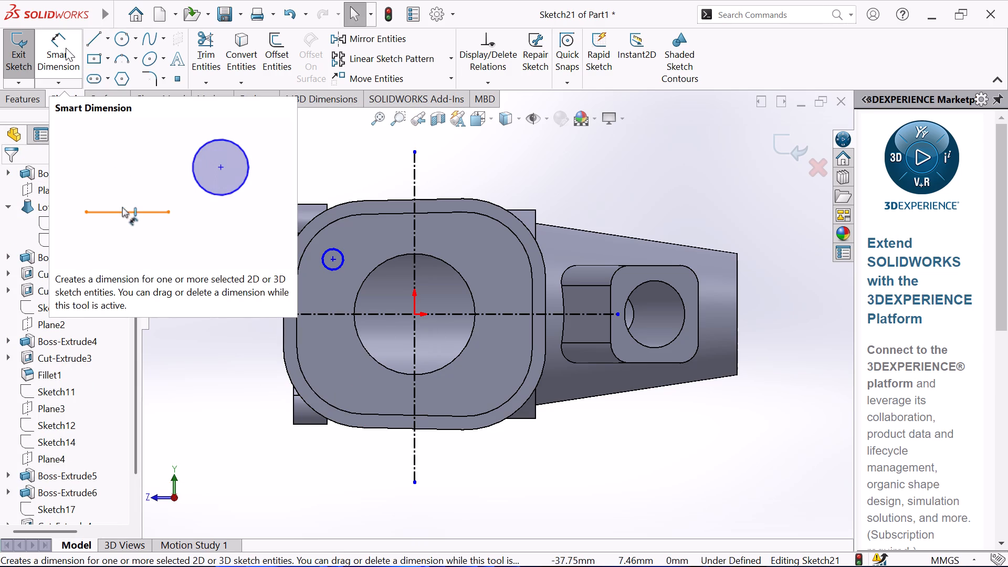
Sketch a second circle of about 1.4 mm radius directly below the first one, across the horizontal centerline.
left_click(121, 42)
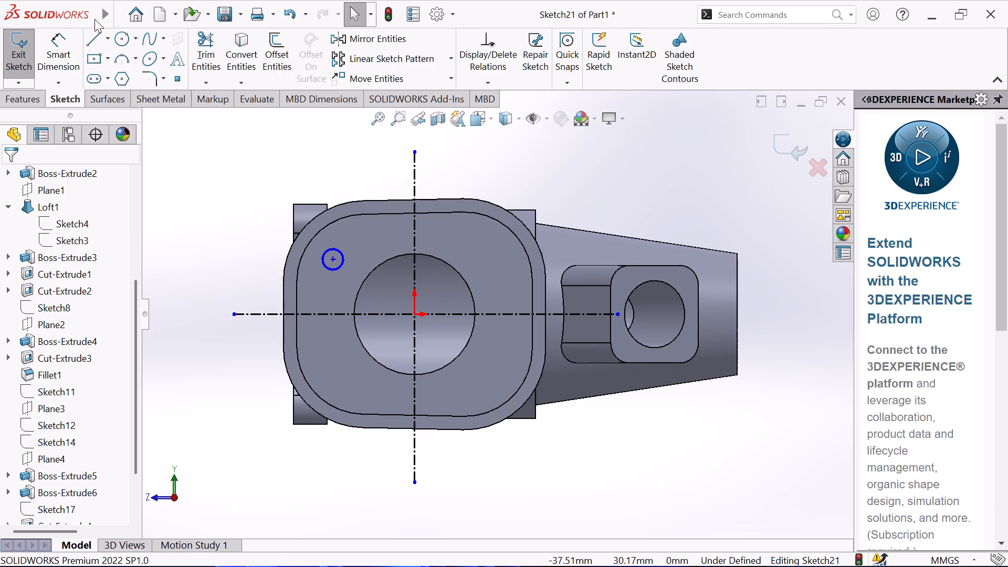
left_click(124, 38)
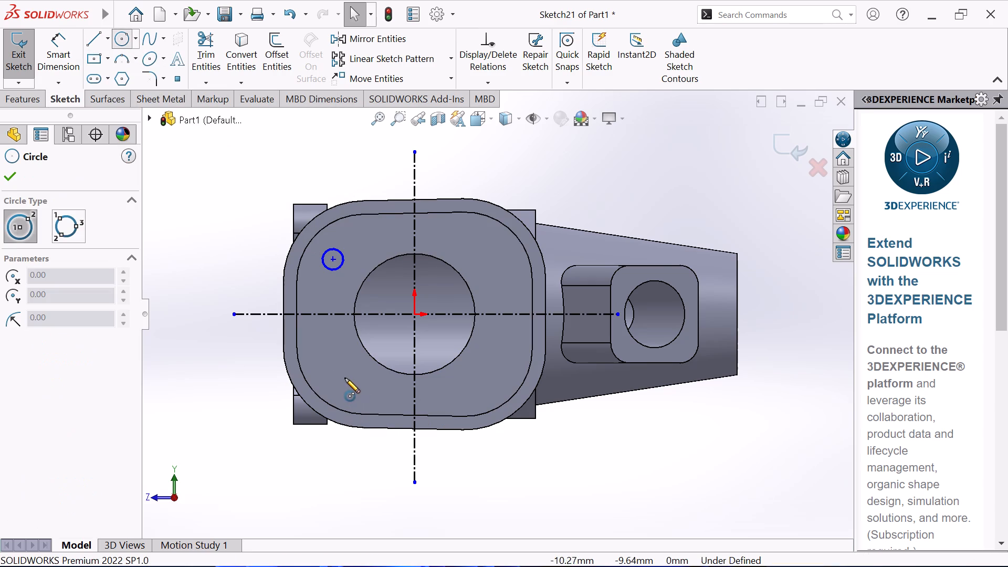
left_click(333, 370)
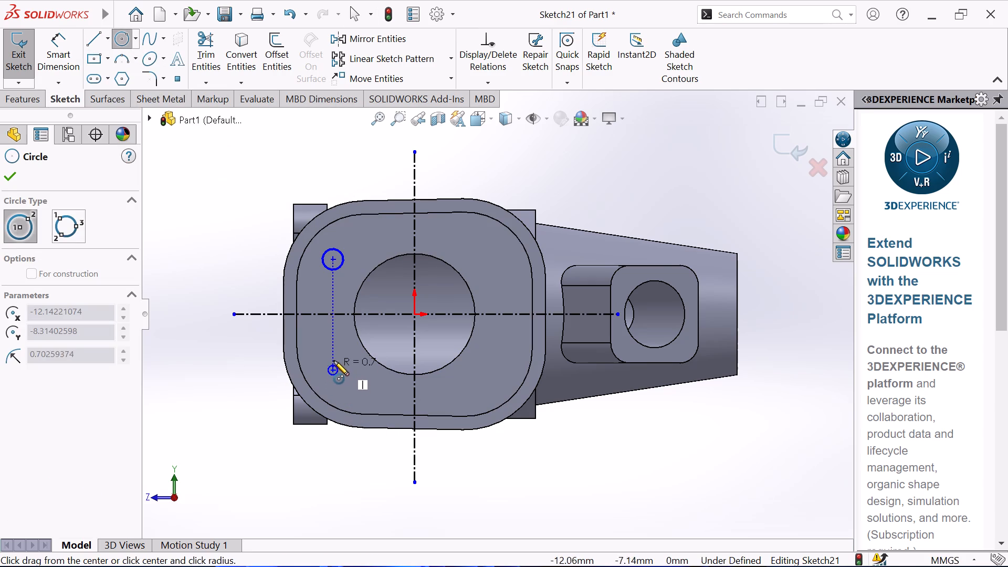
left_click(334, 361)
right_click(257, 361)
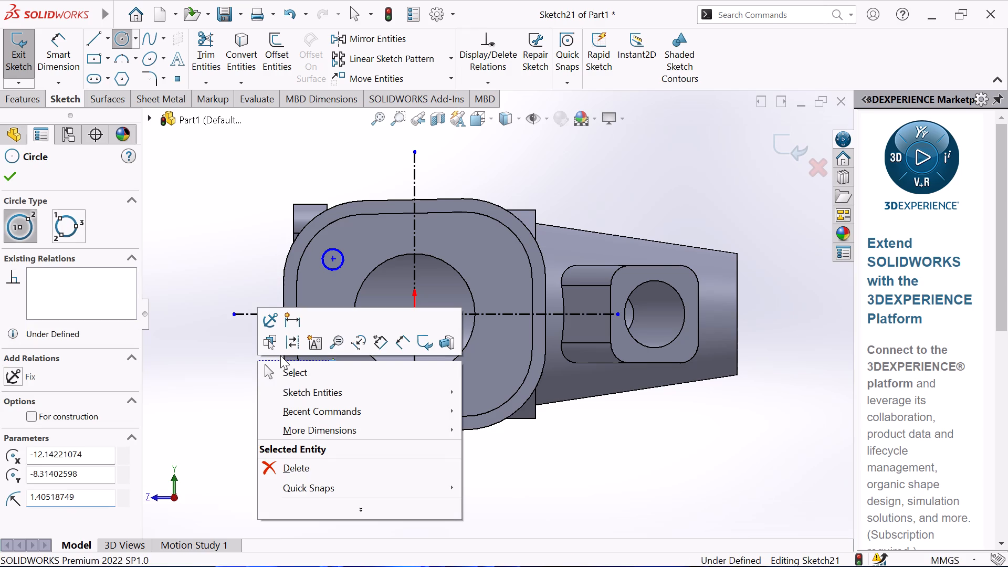
left_click(292, 377)
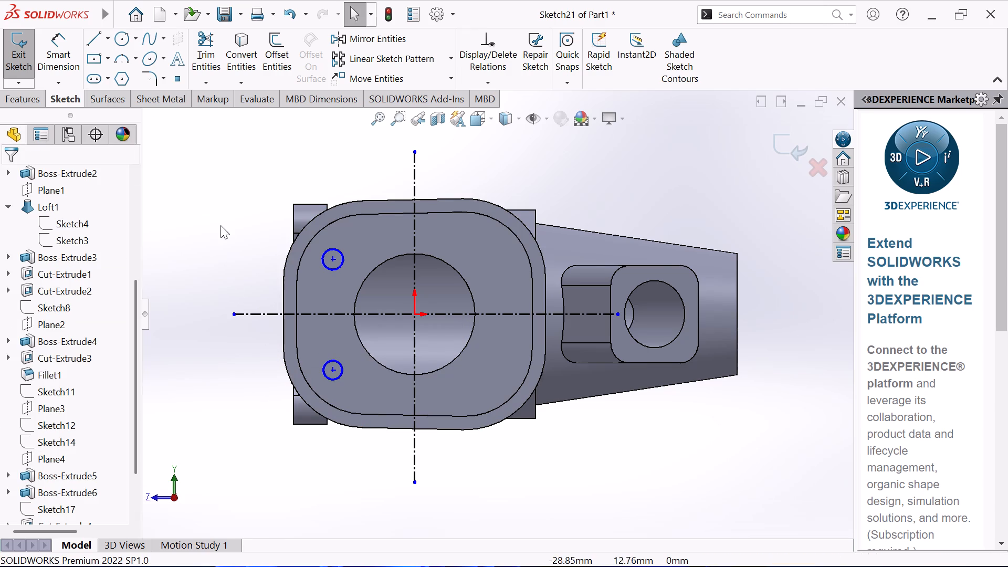
Dimension the vertical distance between the two small circles as 19.08 mm.
left_click(70, 66)
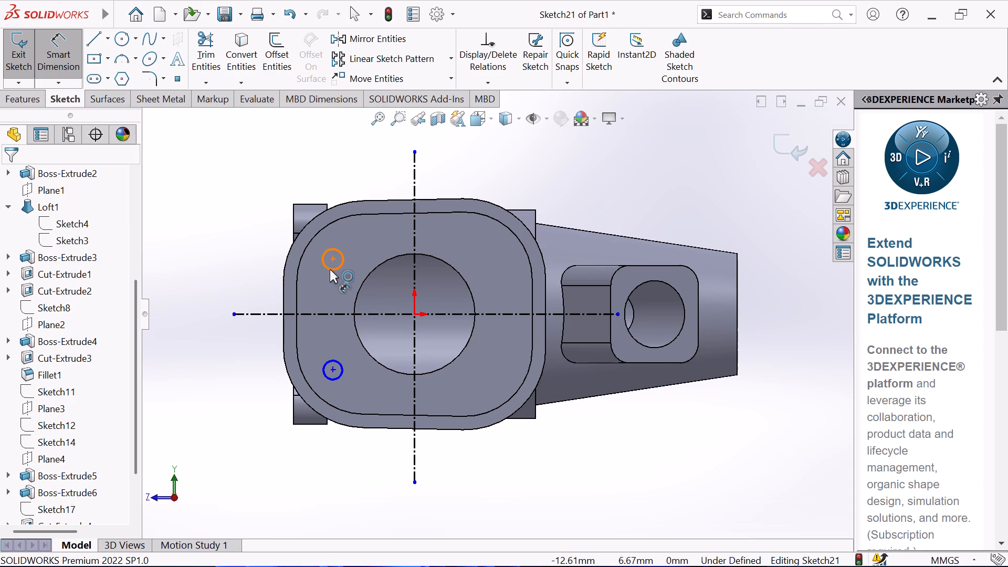
left_click(330, 269)
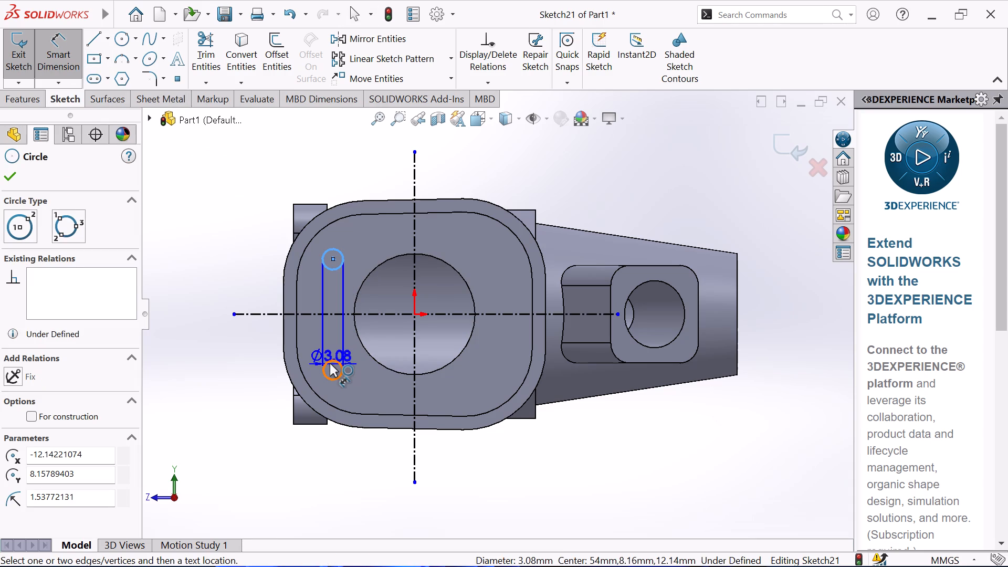
left_click(330, 362)
left_click(203, 311)
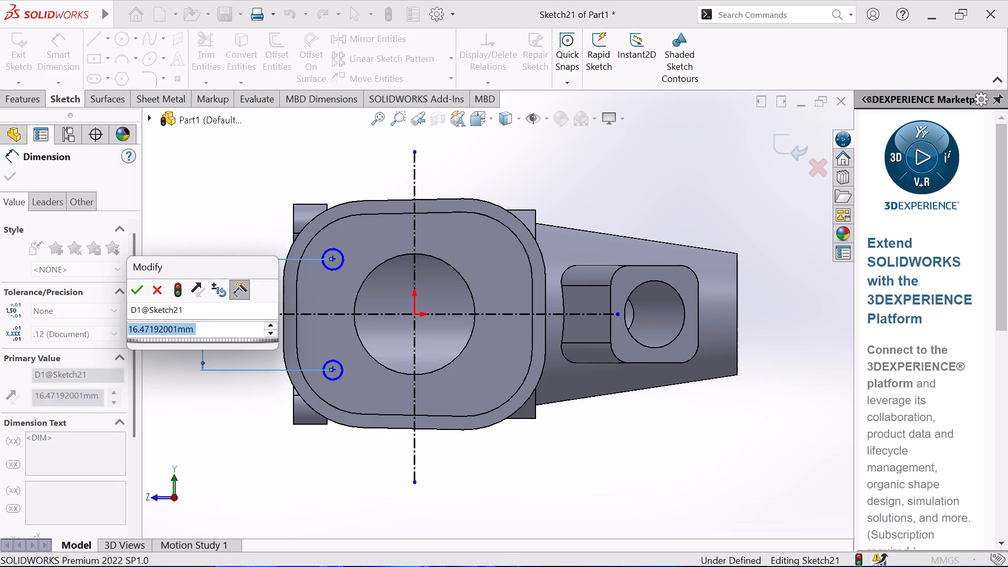
type("19.")
type("08")
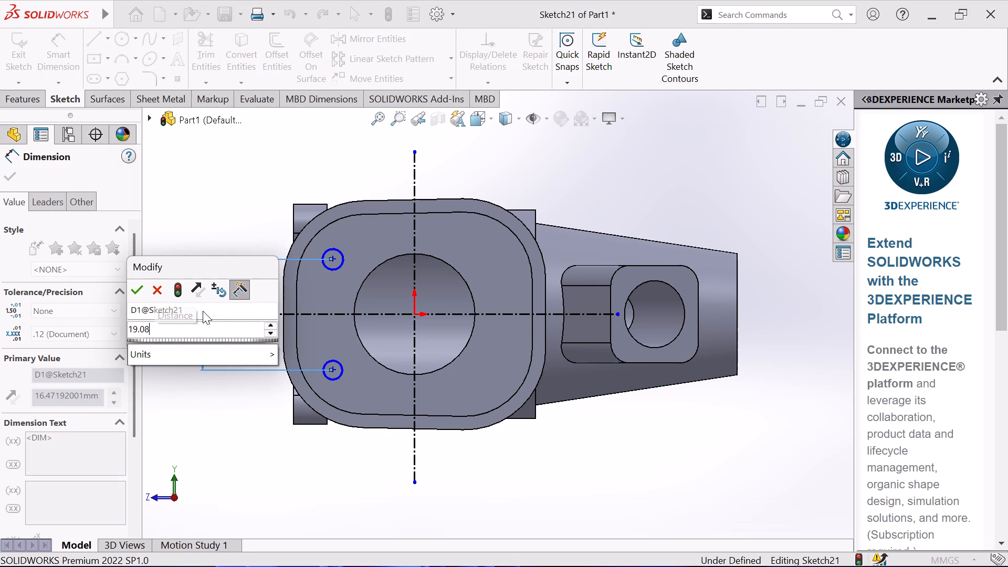
key("Return")
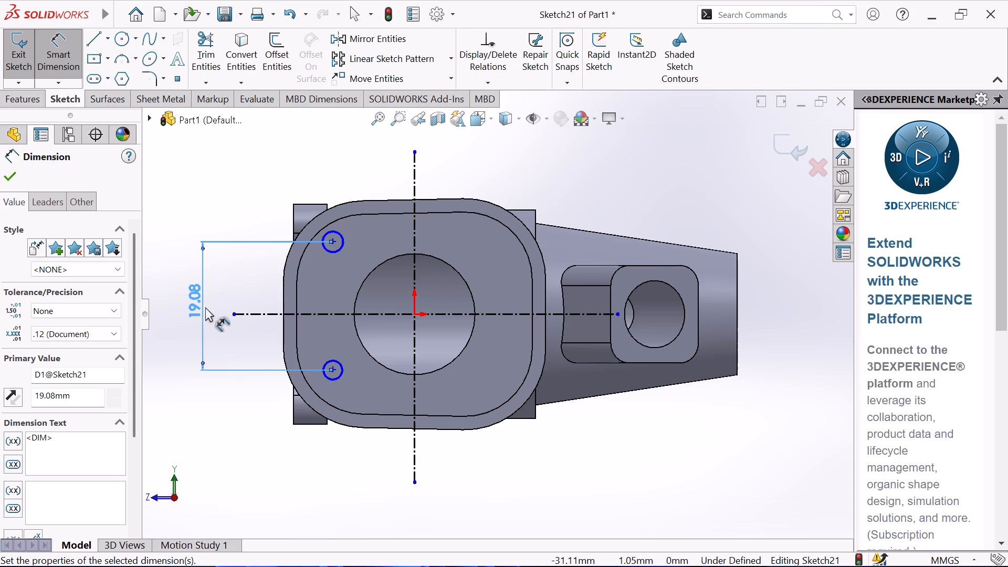
right_click(218, 282)
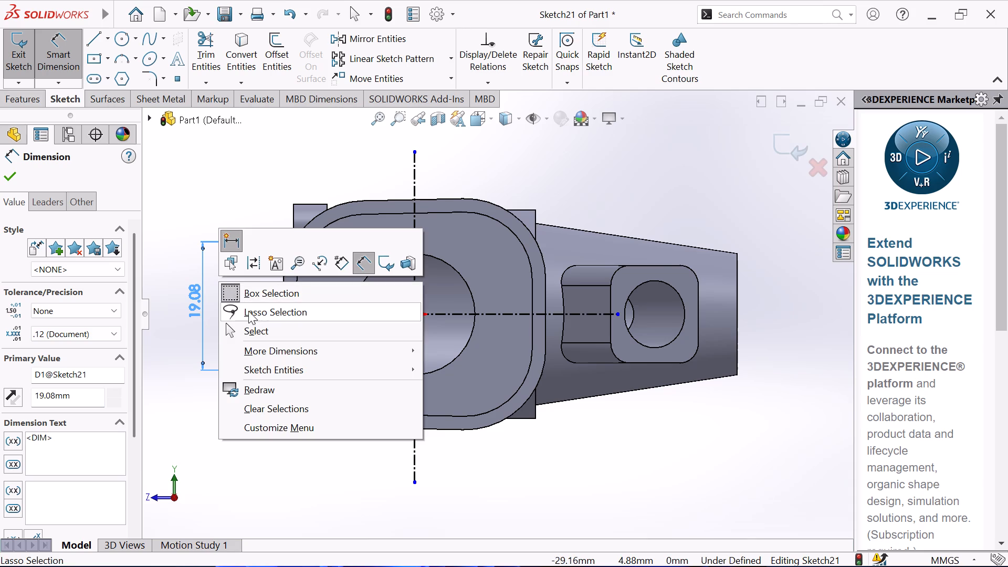
left_click(250, 329)
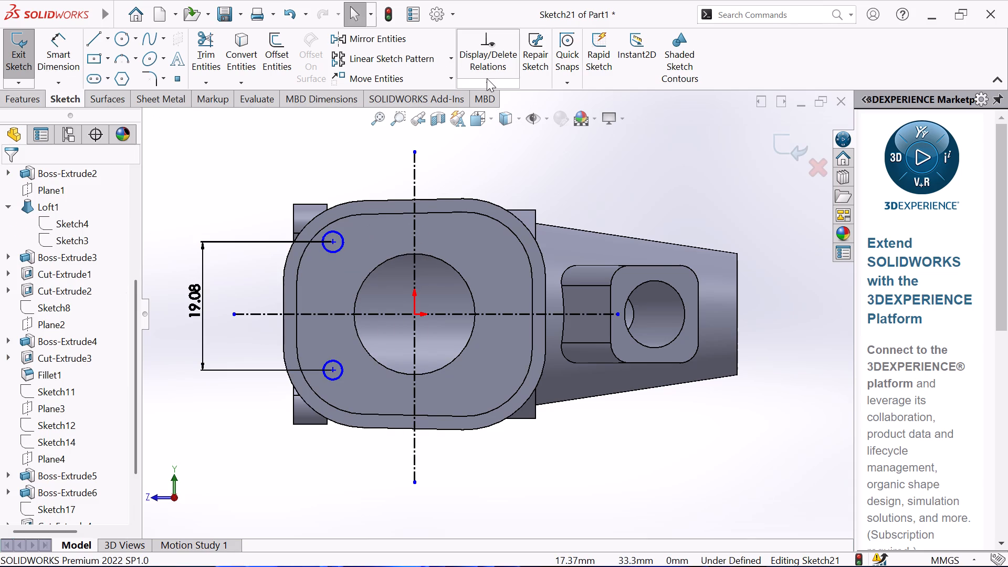
Make the two small circles' centres symmetric about the horizontal centerline.
left_click(486, 84)
left_click(498, 114)
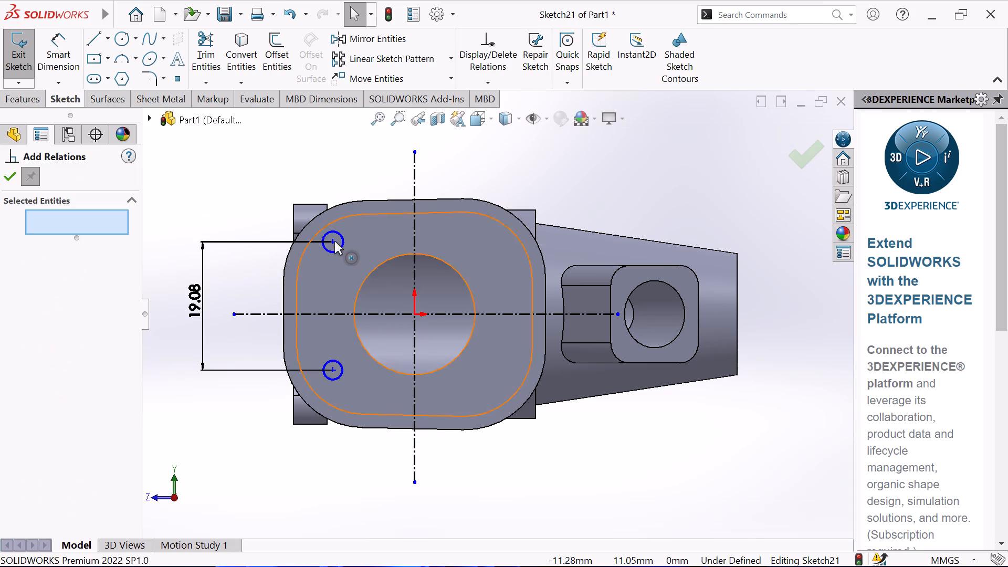
left_click(334, 241)
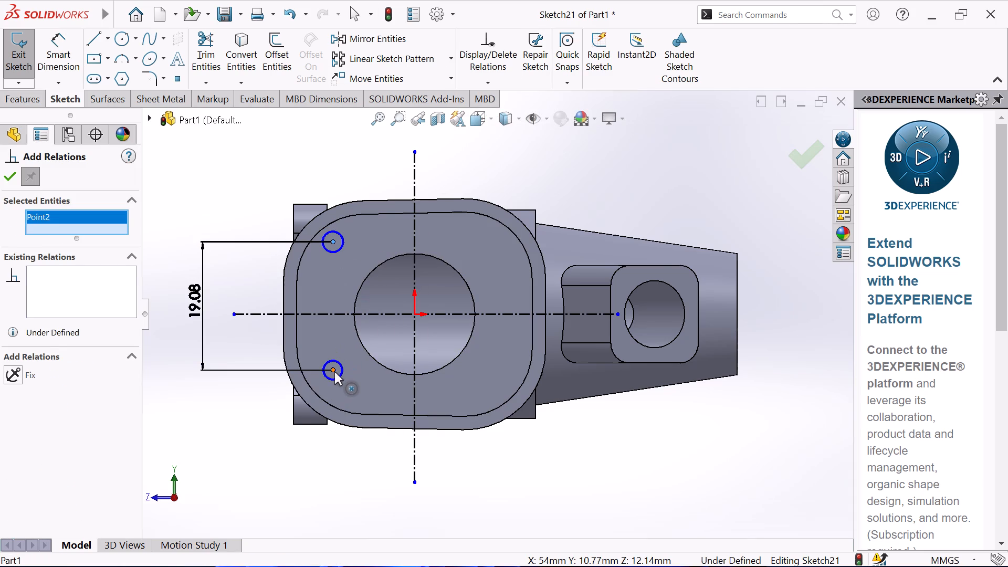
left_click(334, 372)
left_click(338, 317)
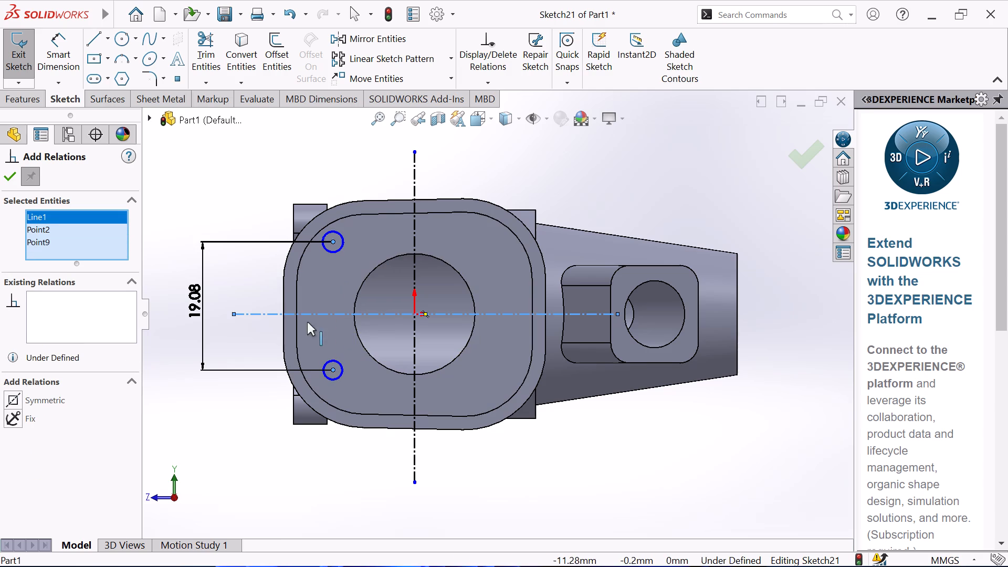
left_click(9, 400)
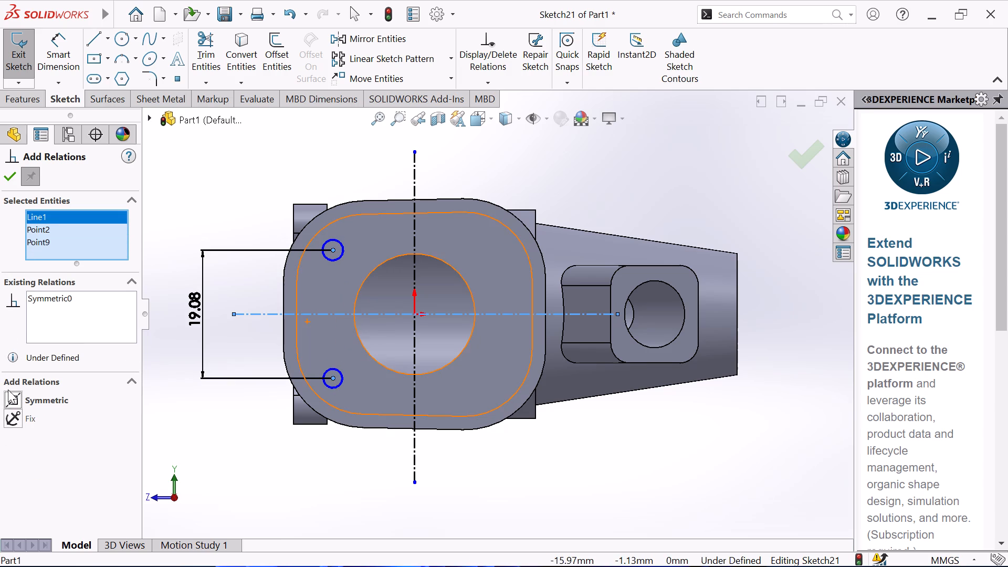
left_click(6, 166)
left_click(6, 180)
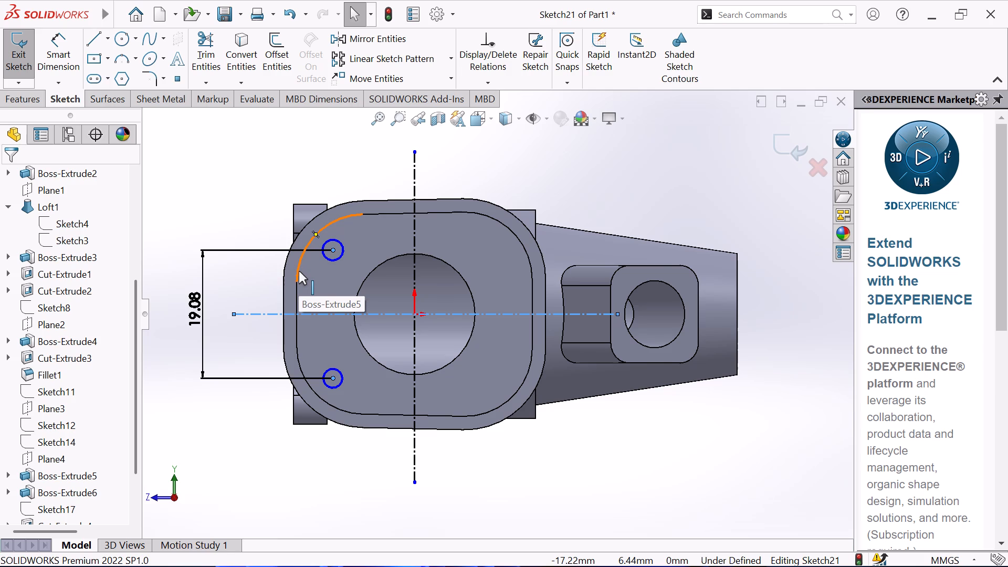
Dimension both small circles on the boss end face with a diameter of 3 mm each.
left_click(56, 36)
left_click(331, 240)
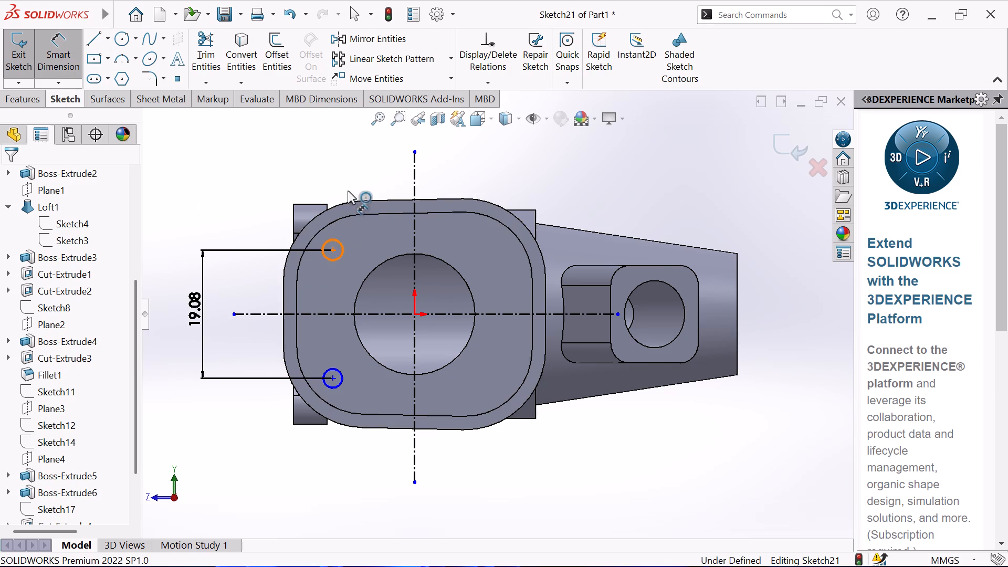
left_click(348, 187)
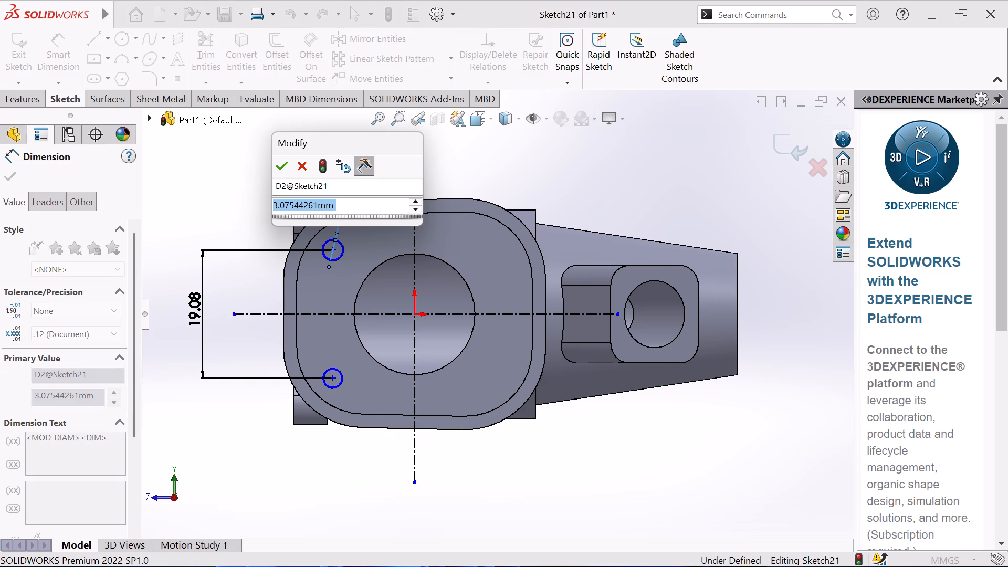
key("3")
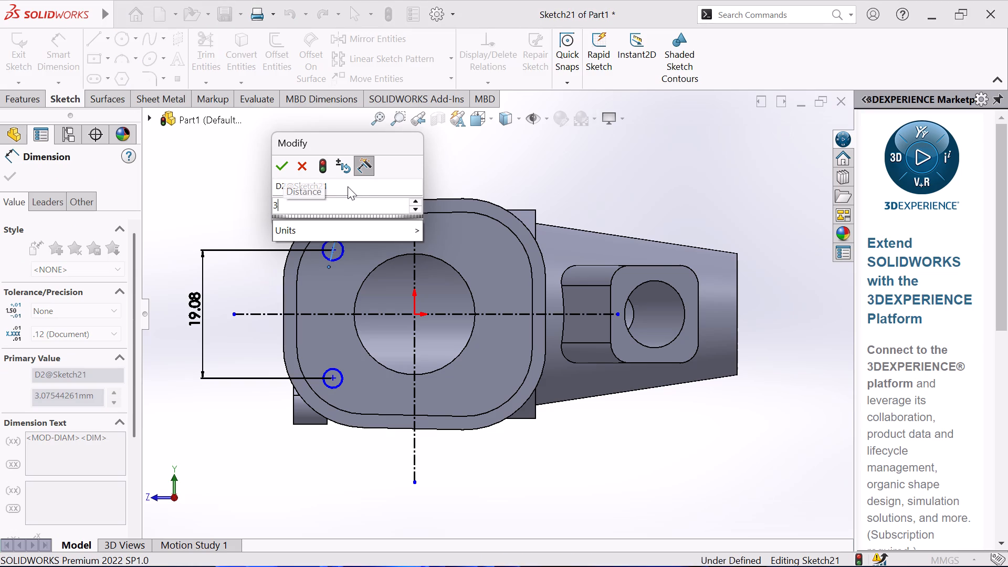
key("Return")
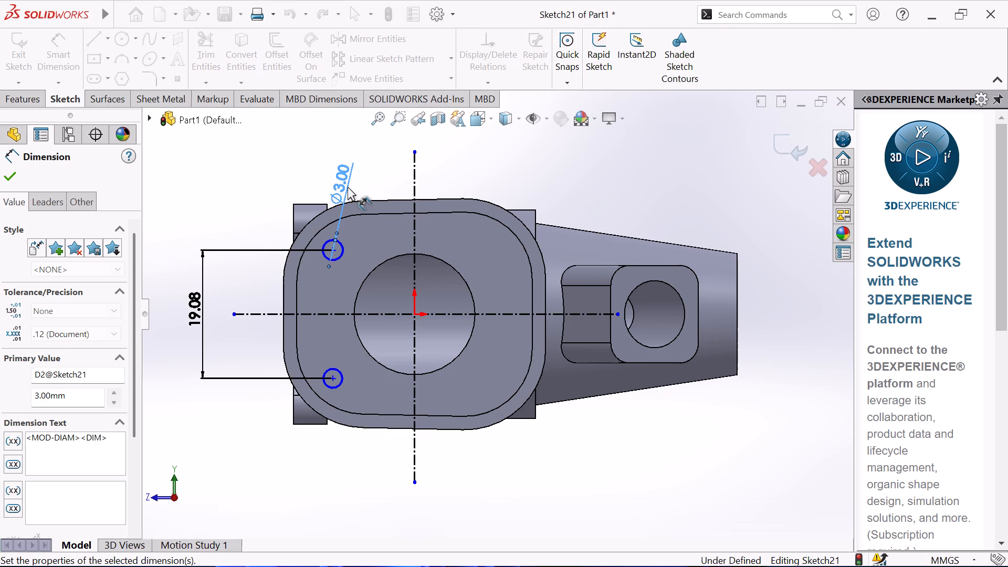
left_click(342, 381)
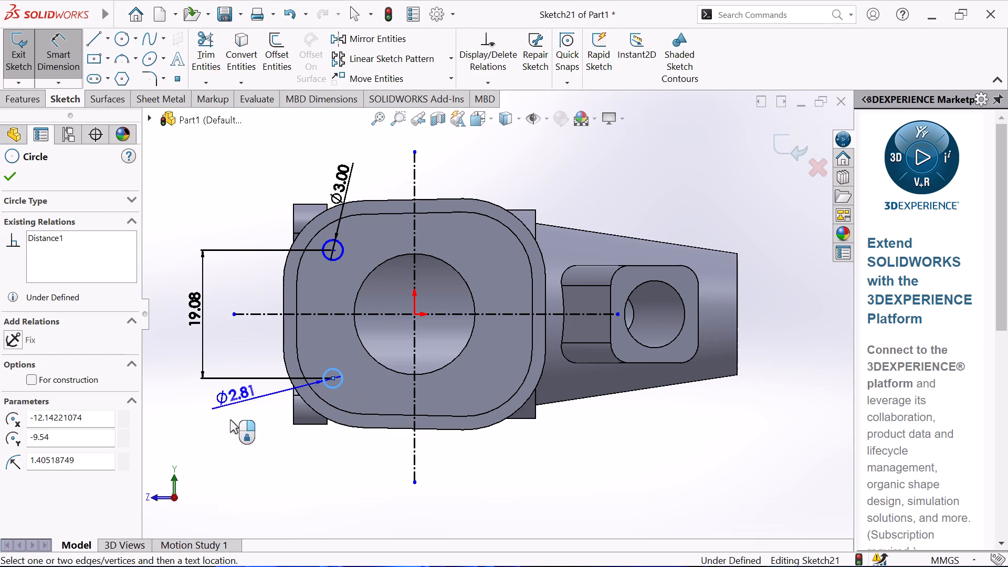
left_click(226, 451)
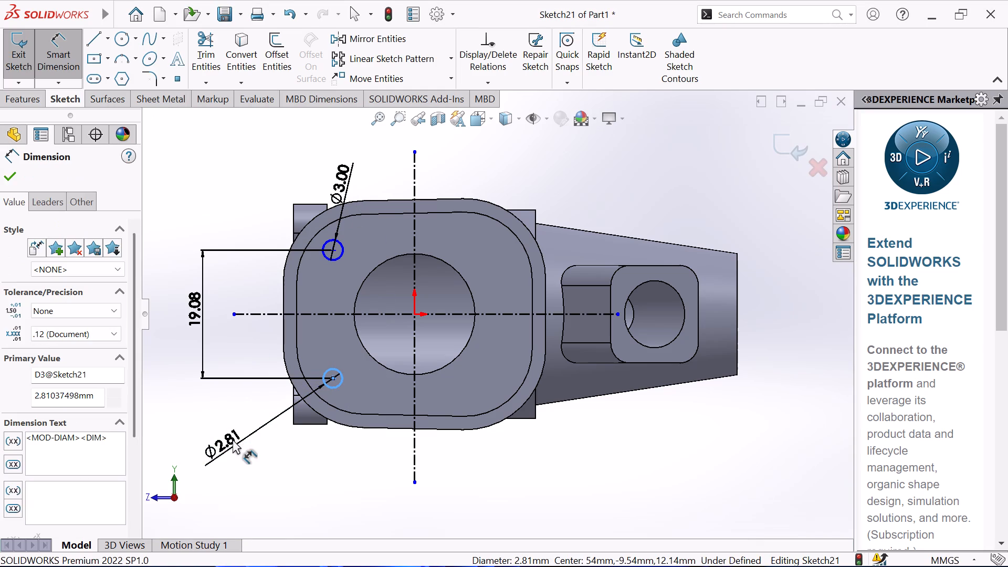
key("3")
key("Return")
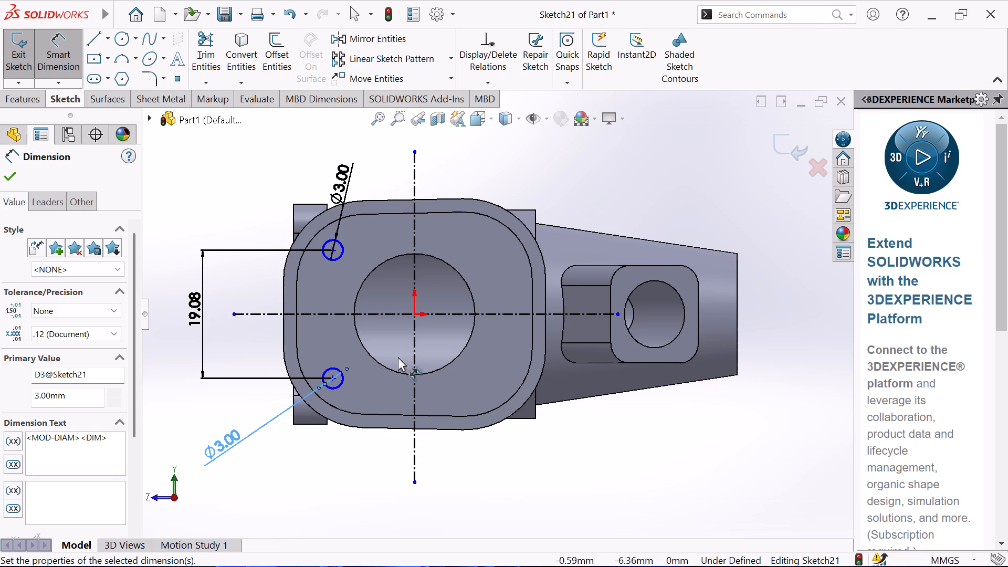
right_click(165, 213)
left_click(249, 260)
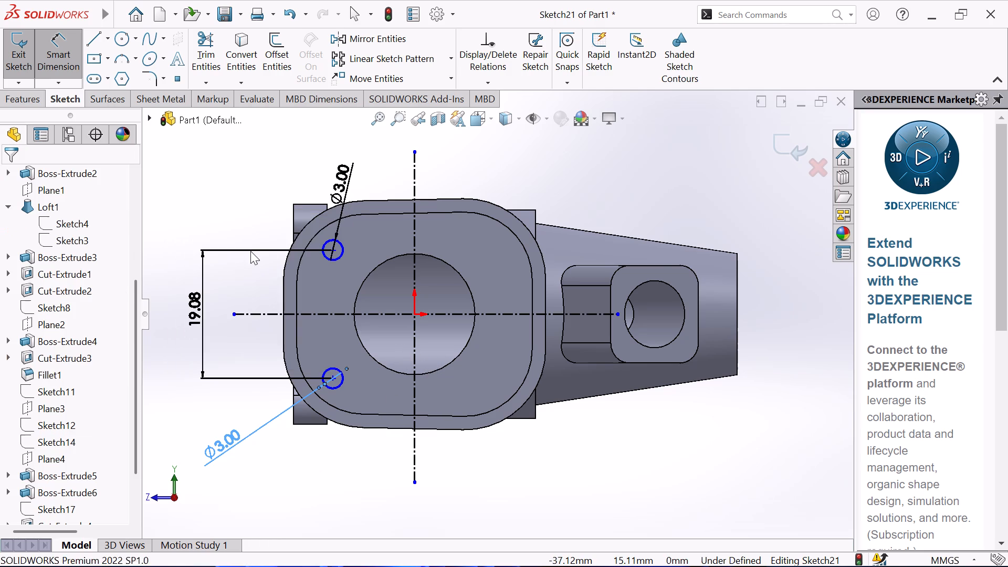
Mirror the two 3 mm circles about the vertical centerline to the other side of the bore.
left_click(369, 35)
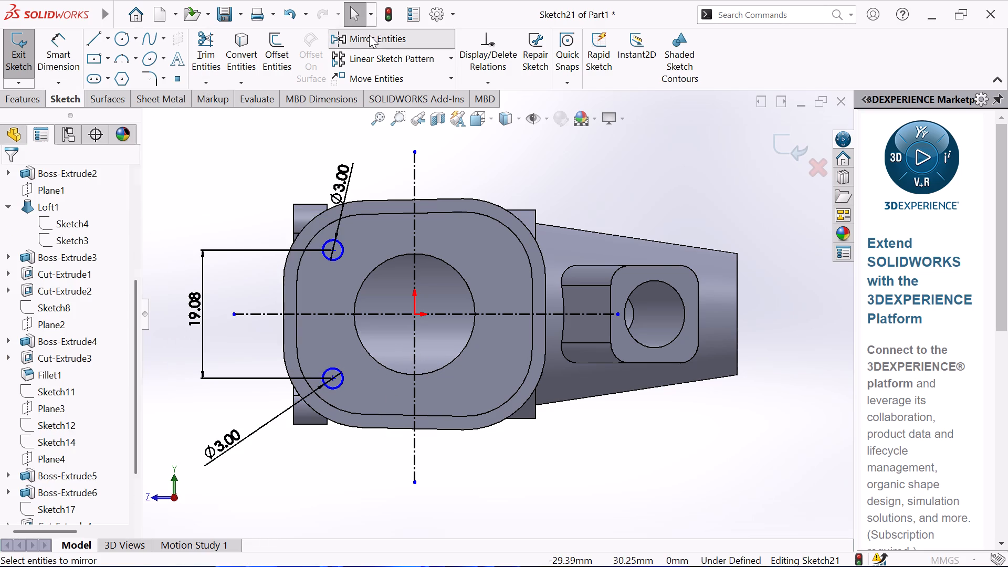
left_click(342, 251)
left_click(343, 380)
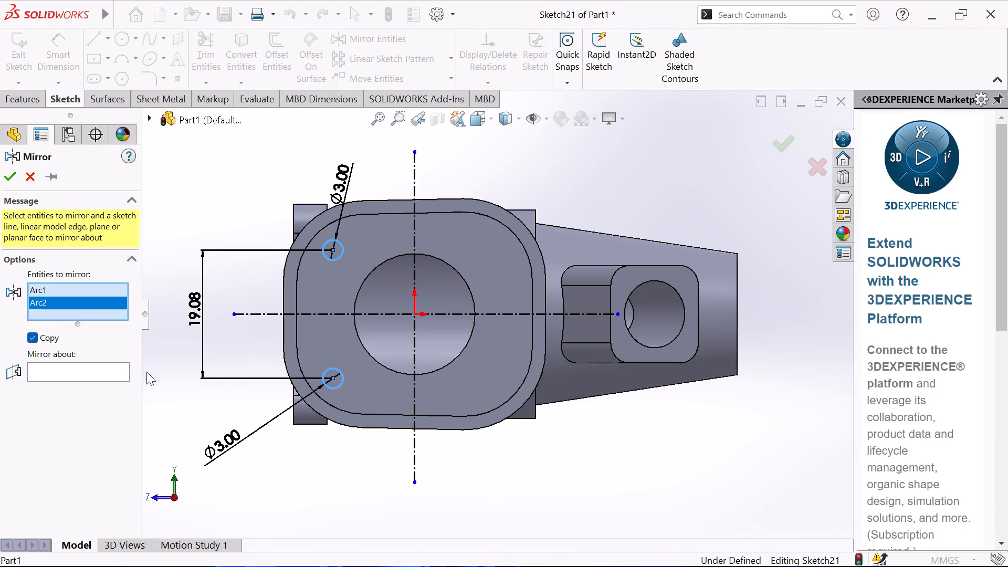
left_click(73, 375)
left_click(119, 371)
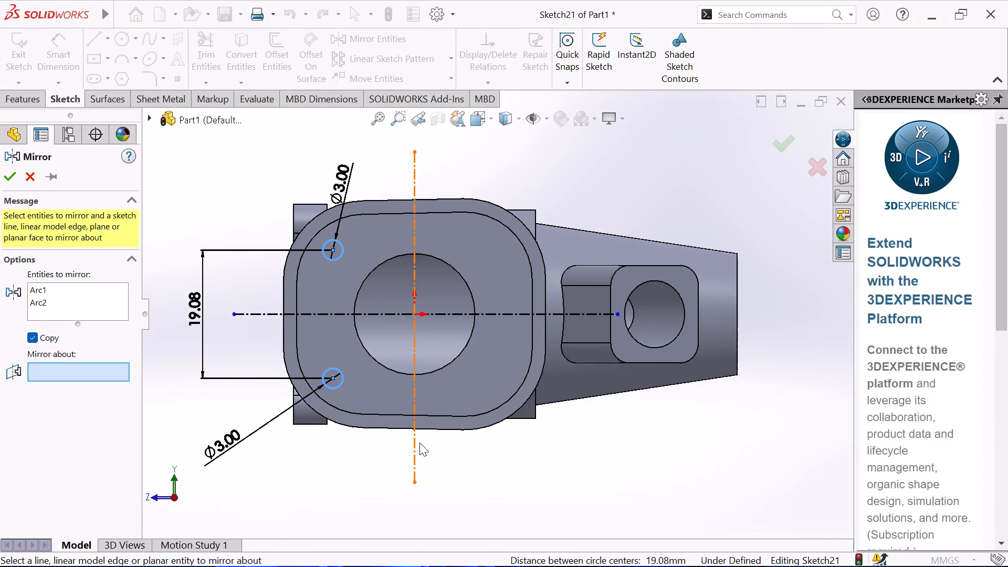
left_click(414, 446)
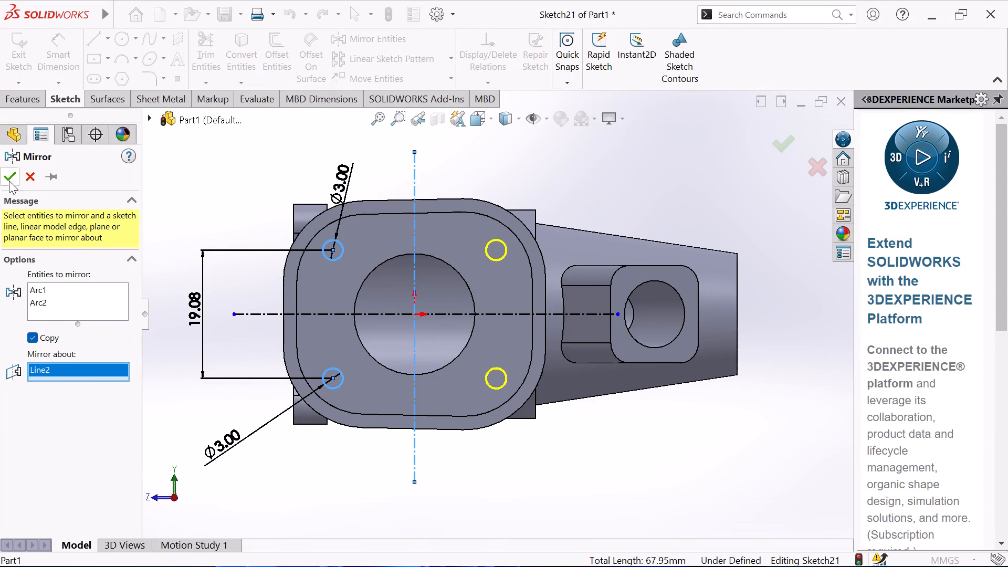
left_click(9, 181)
Dimension the horizontal distance between the two lower circles as 19.09 mm.
left_click(57, 53)
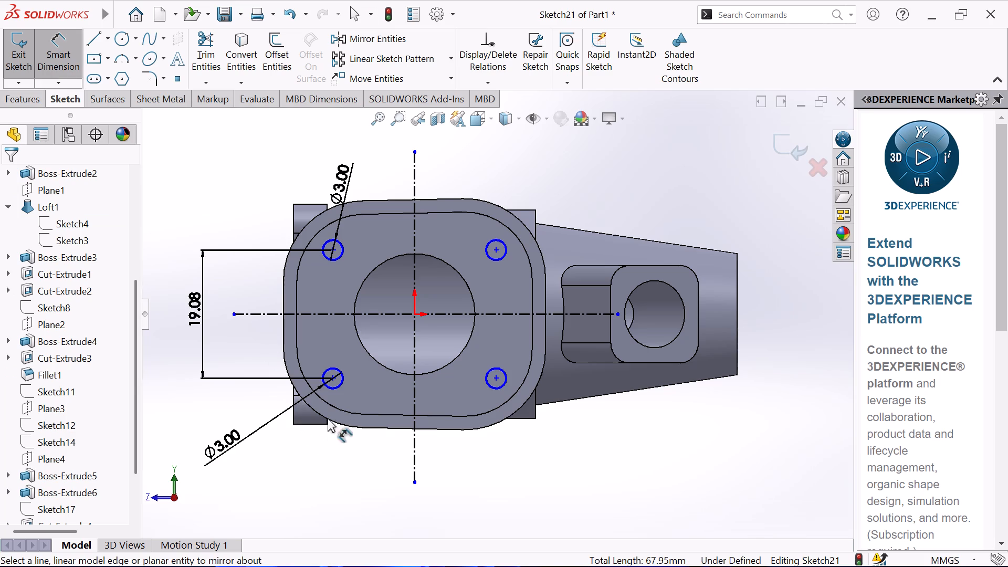
left_click(342, 384)
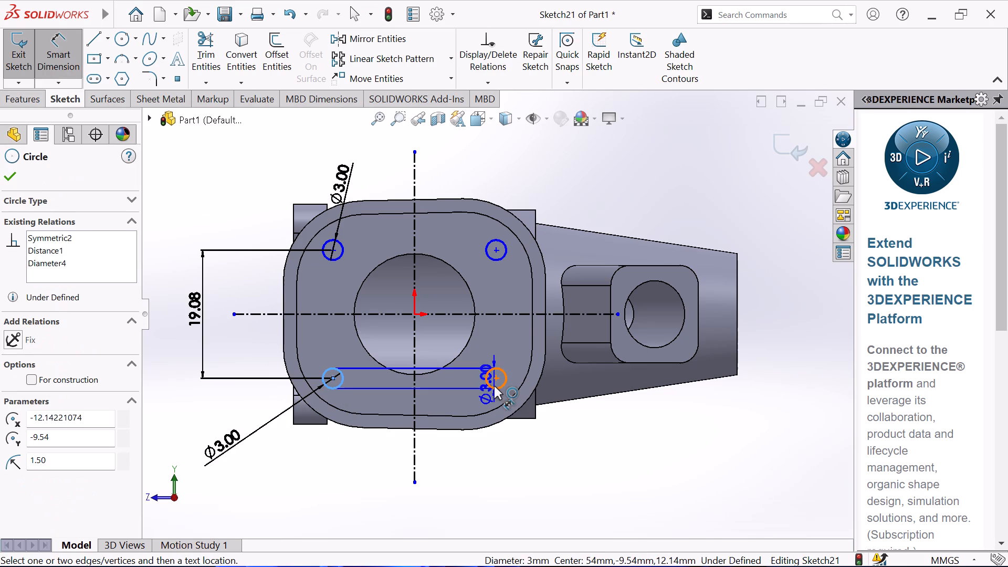
left_click(494, 386)
left_click(427, 455)
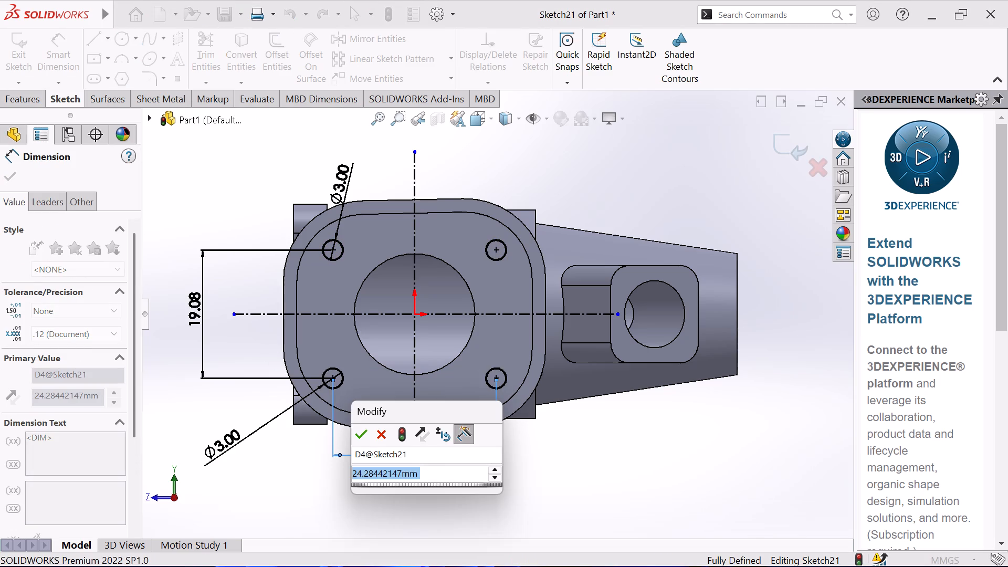
type("19")
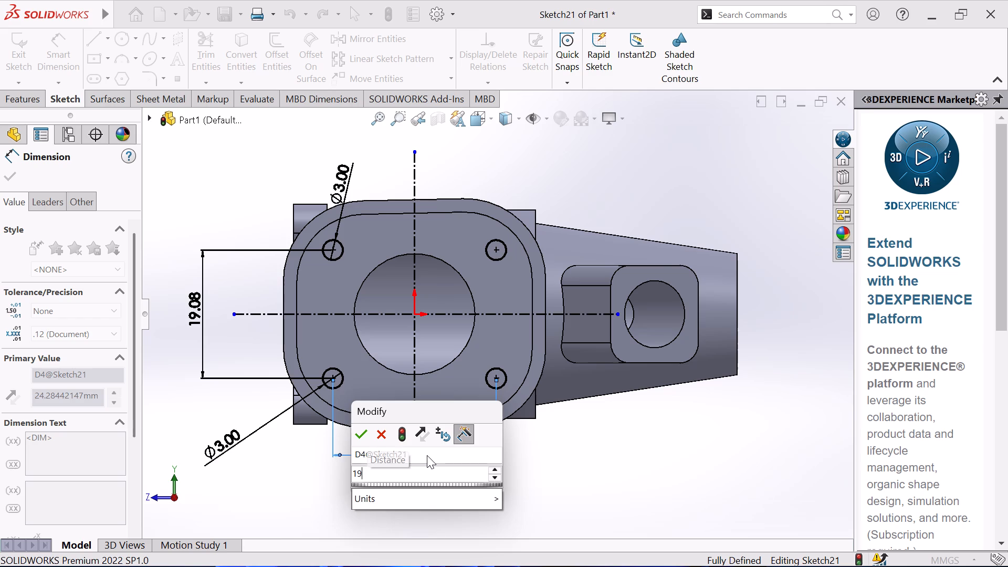
type(".09")
key("Return")
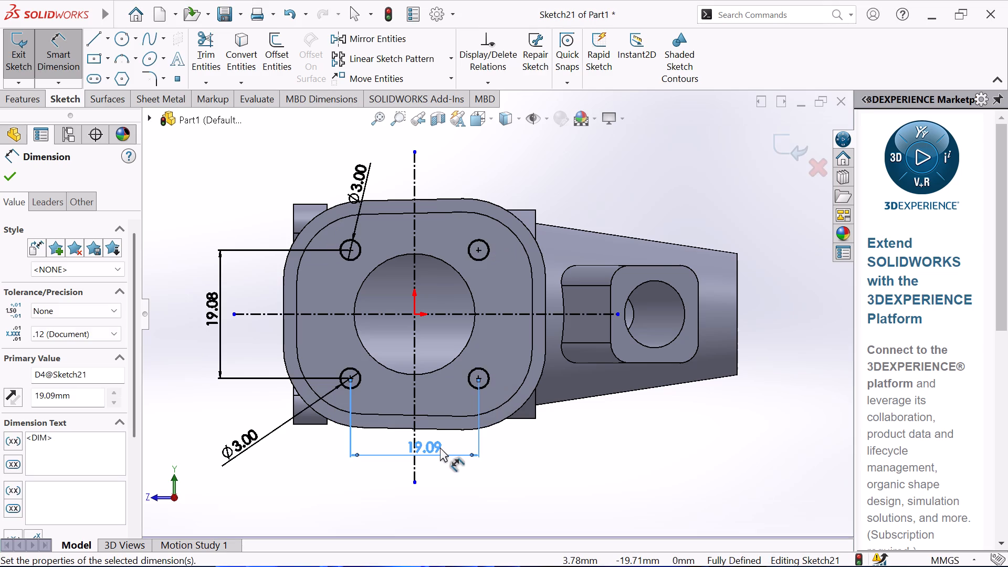
right_click(597, 464)
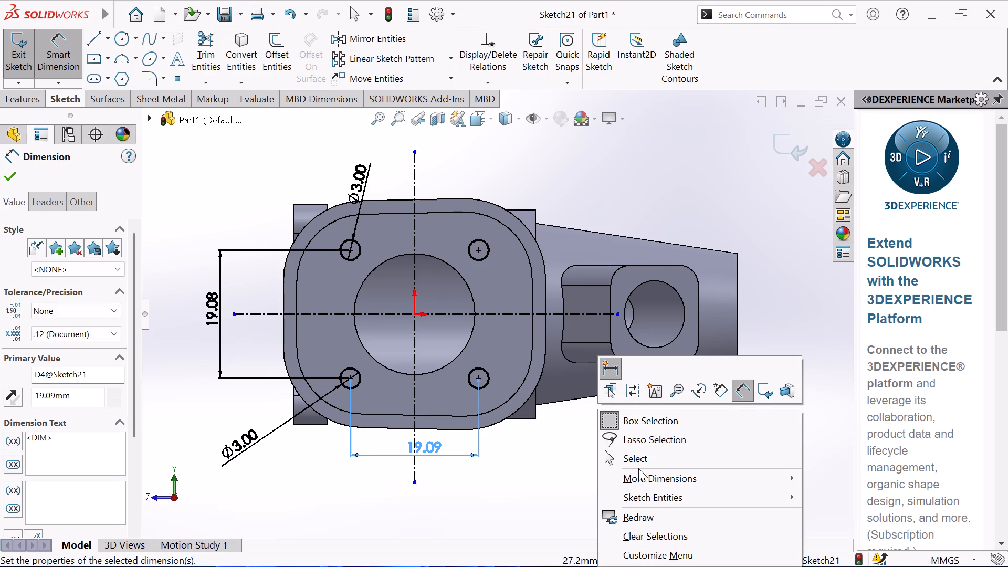
left_click(639, 461)
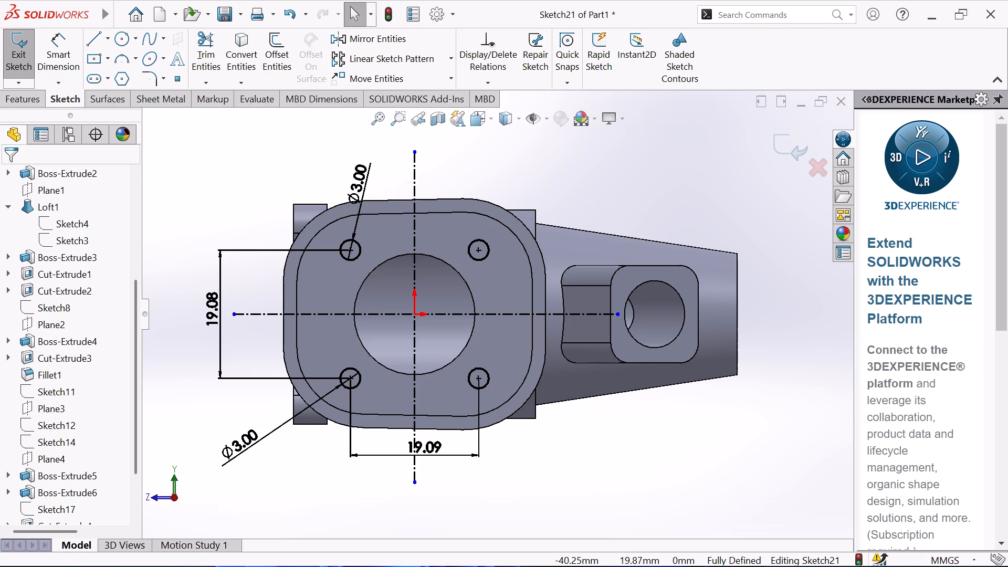
Cut-extrude the four small circles into the finned boss to a blind depth of 5 mm.
left_click(23, 97)
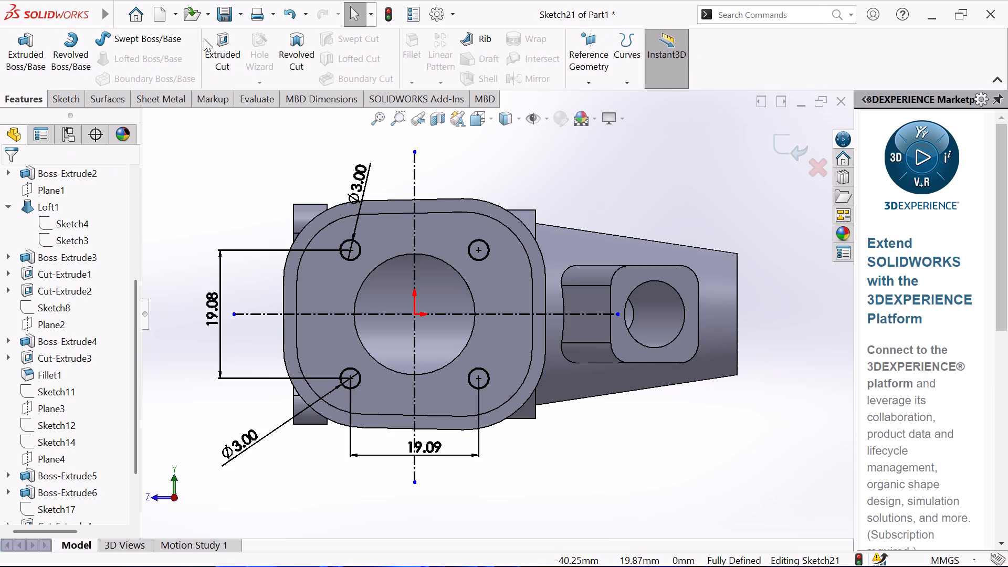
left_click(213, 38)
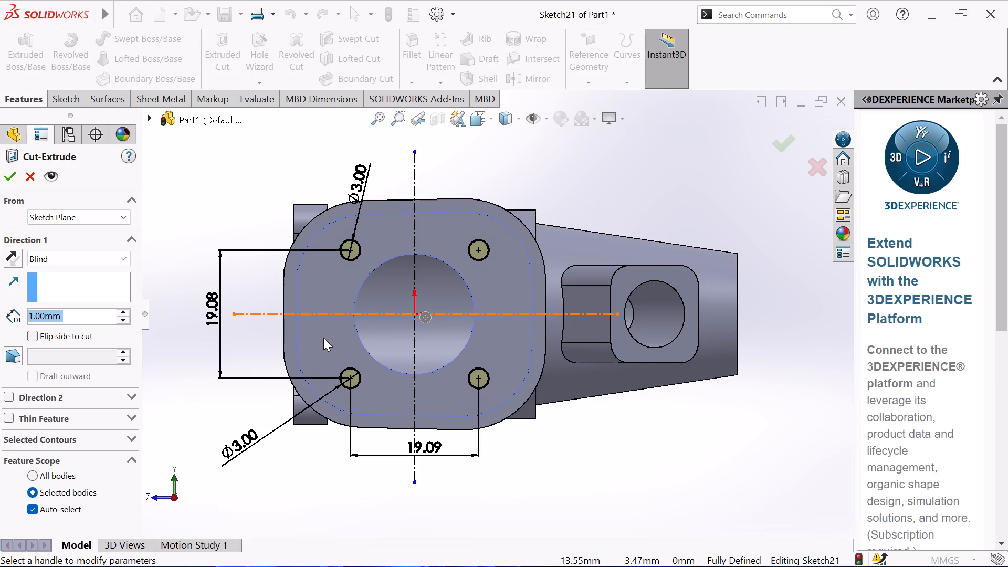
middle_click_drag(209, 218, 223, 130)
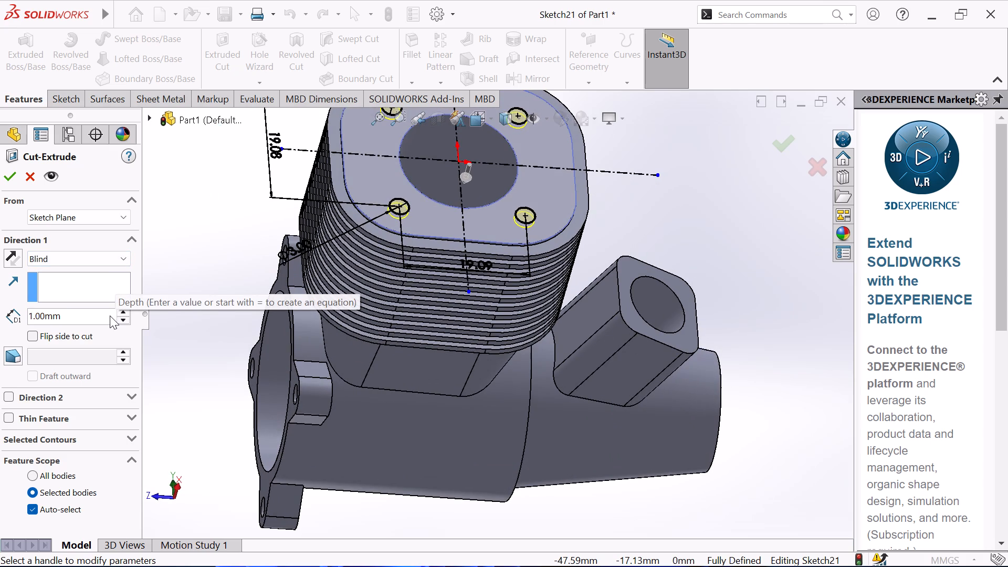
left_click(110, 316)
left_click(110, 316)
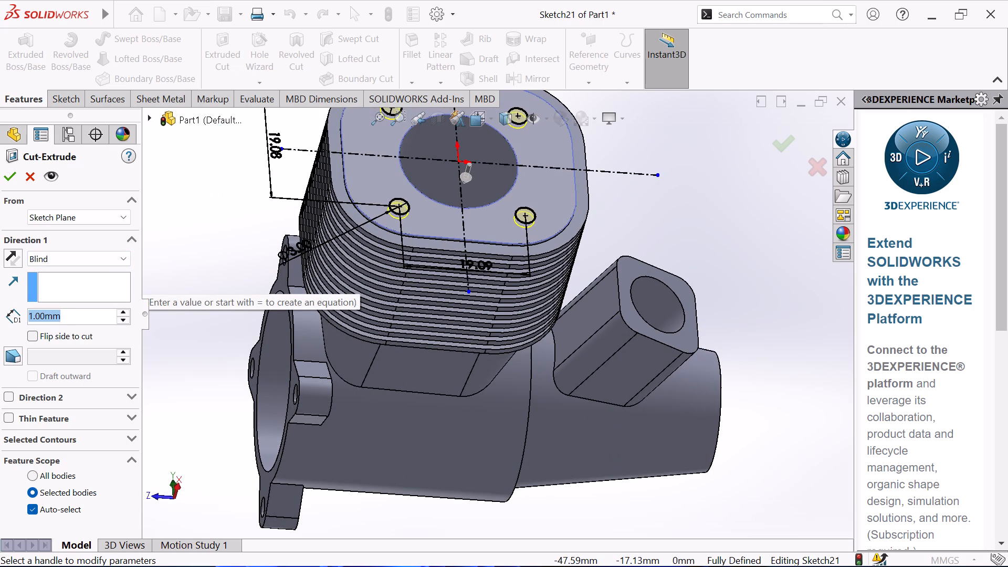
key("5")
key("Return")
key("Return")
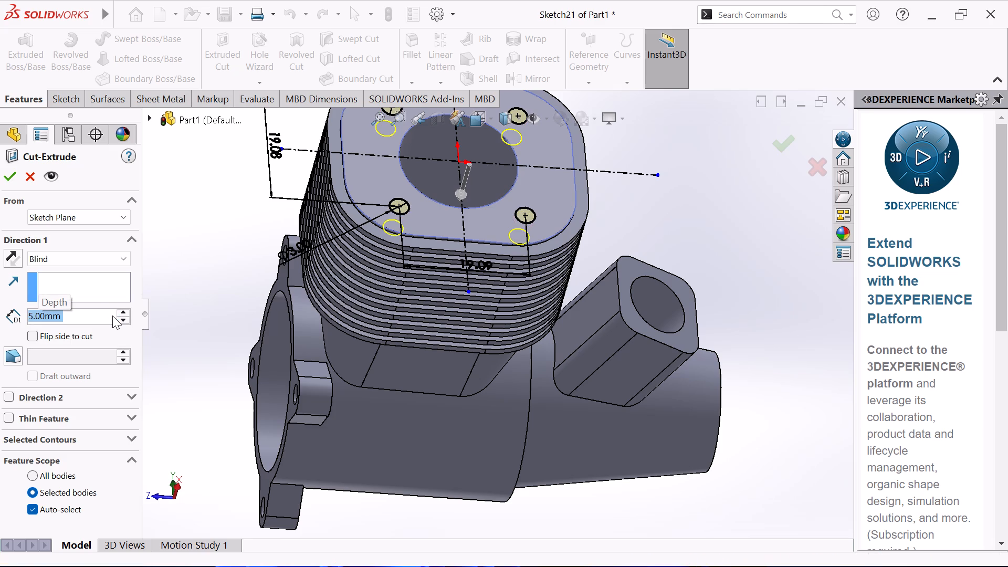
left_click(170, 286)
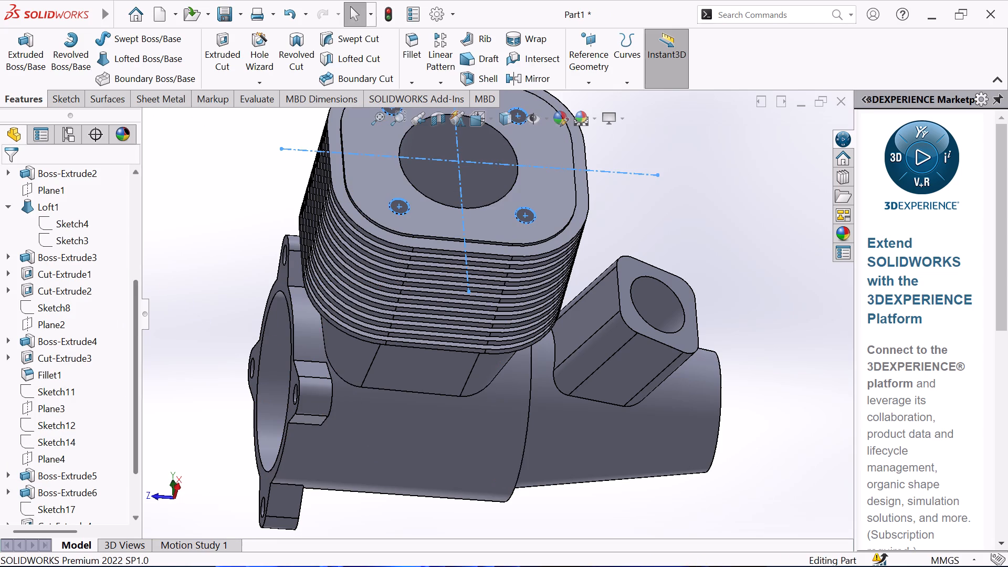
Inspect the whole housing from several angles, including the end face holes and the cooling fins close up.
scroll(343, 311, "up", 2)
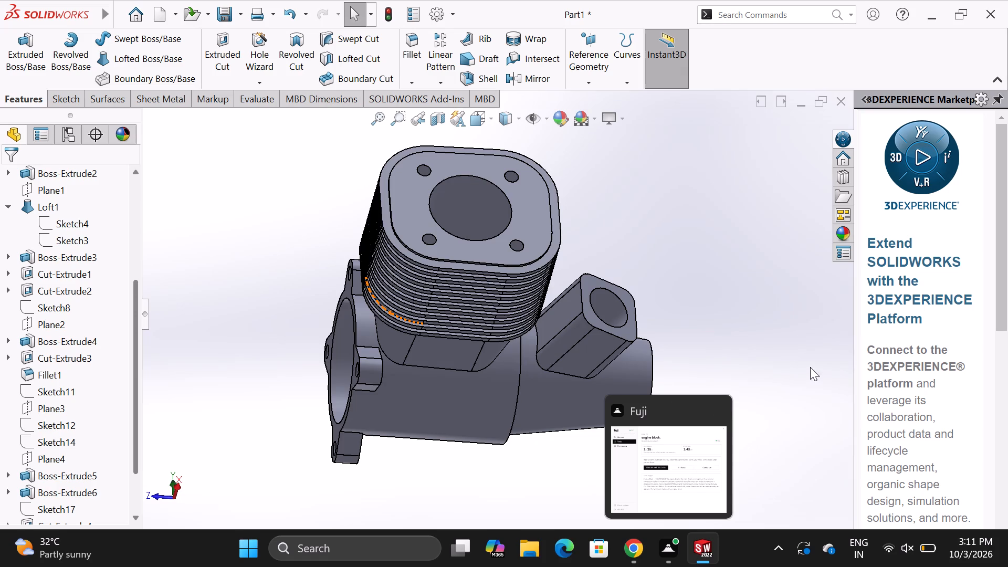
scroll(417, 299, "up", 2)
middle_click_drag(240, 306, 248, 298)
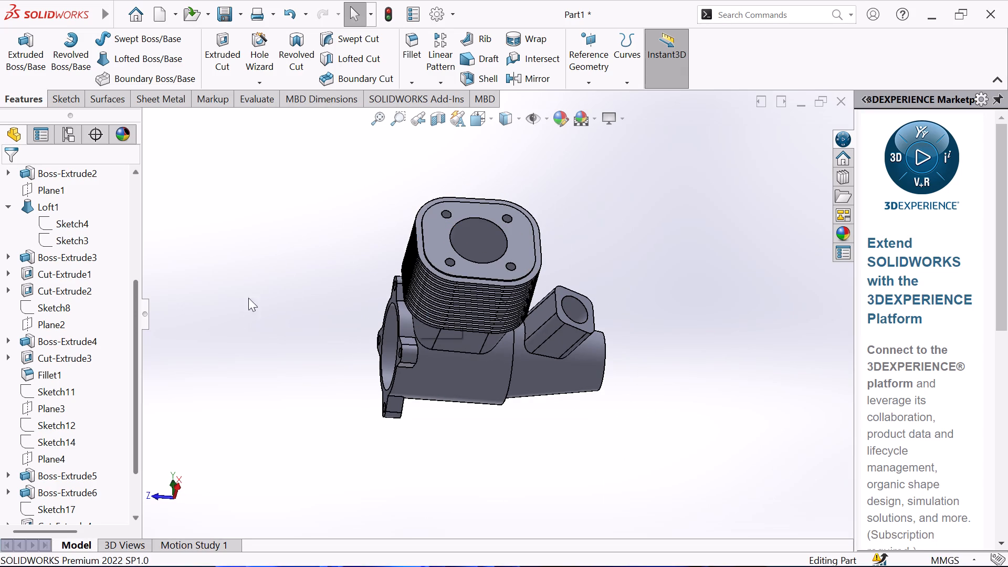
middle_click_drag(248, 298, 362, 309)
middle_click(344, 292)
middle_click_drag(353, 255, 354, 255)
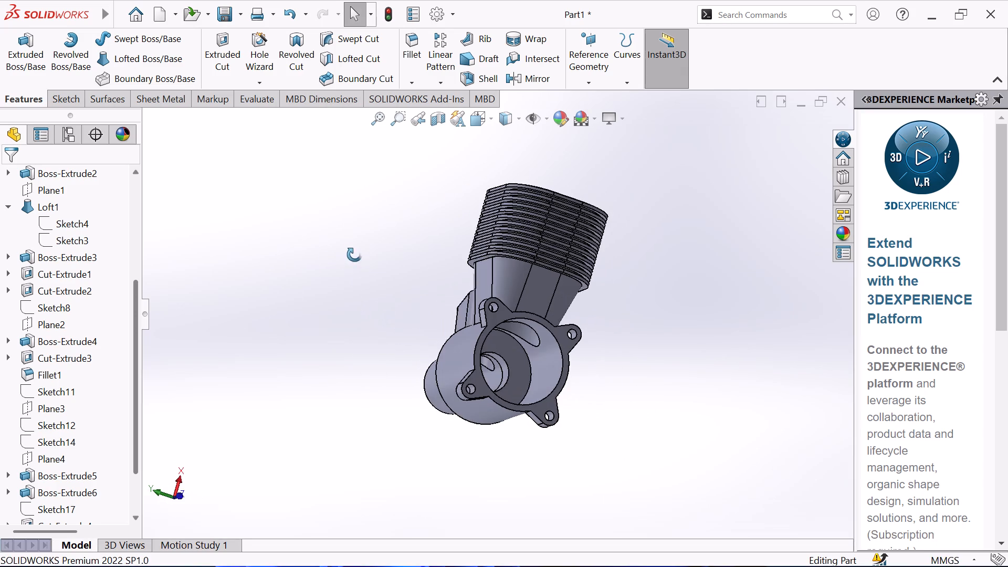
middle_click_drag(354, 255, 225, 369)
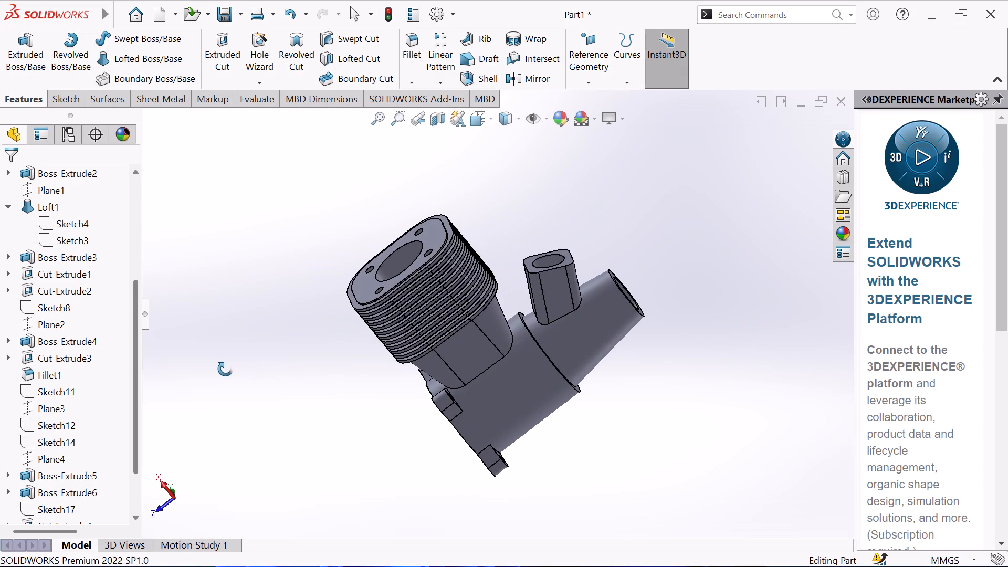
middle_click_drag(225, 369, 225, 370)
middle_click_drag(225, 370, 502, 466)
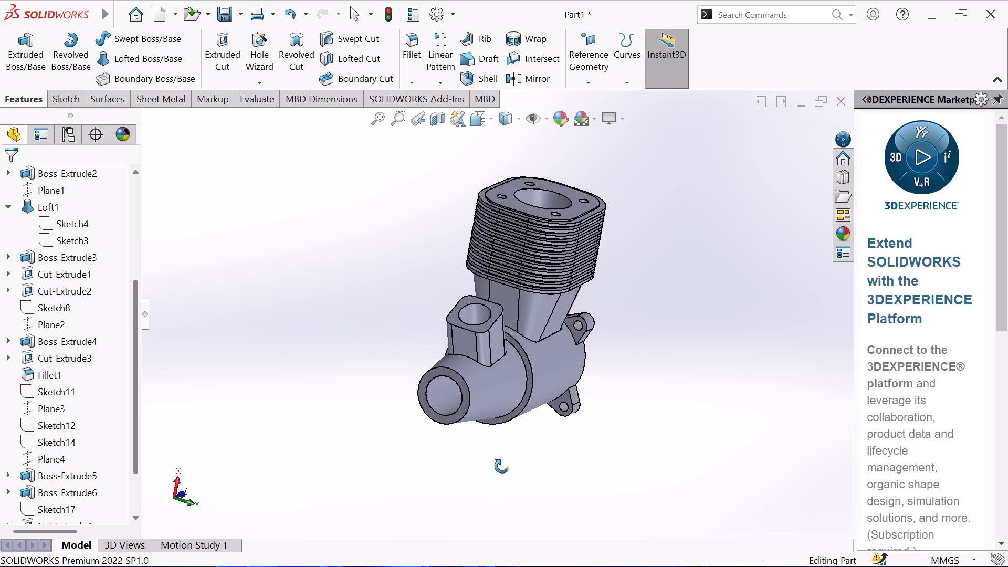
middle_click_drag(502, 466, 479, 485)
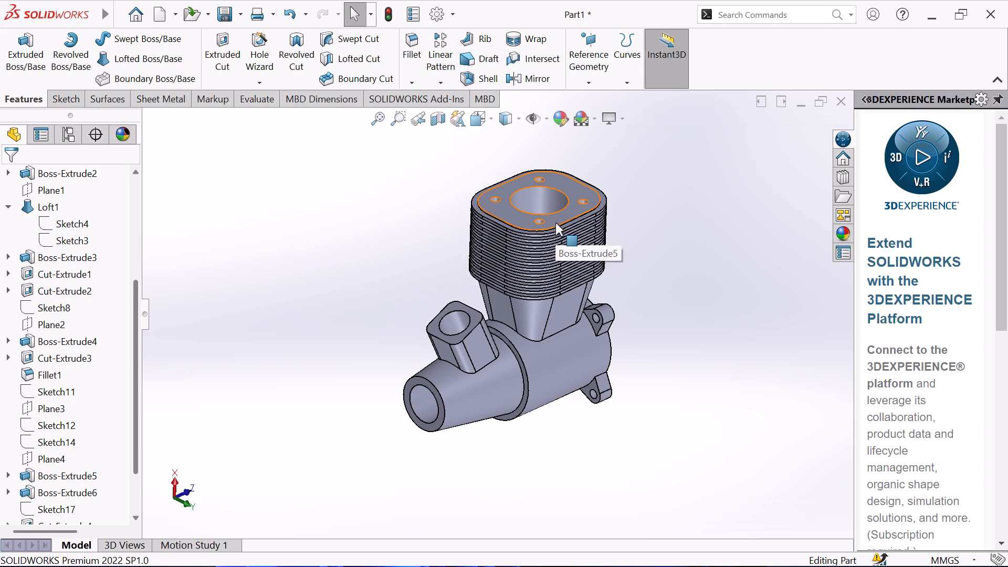
scroll(555, 225, "down", 2)
middle_click_drag(370, 258, 299, 335)
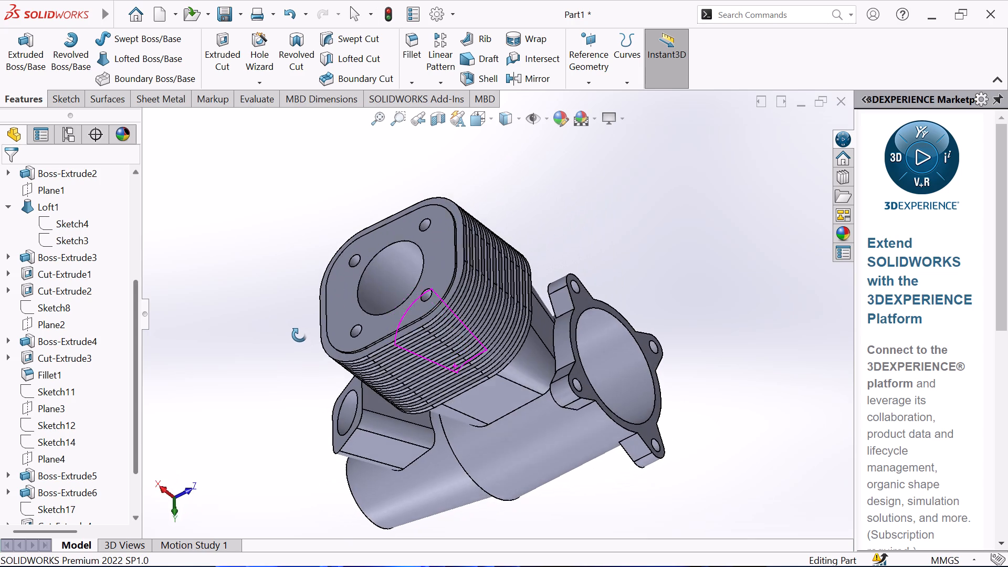
middle_click_drag(299, 335, 297, 325)
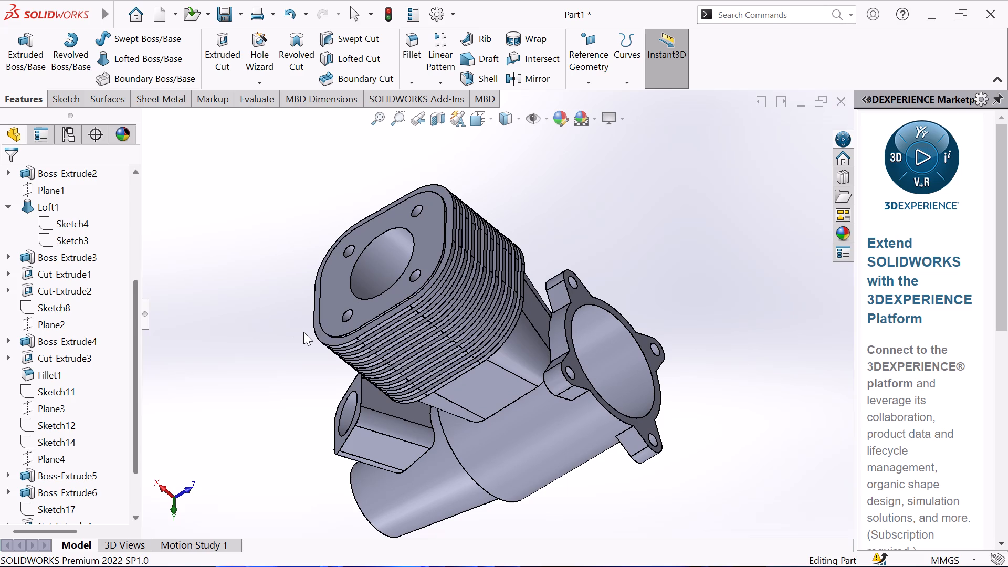
middle_click_drag(282, 312, 291, 220)
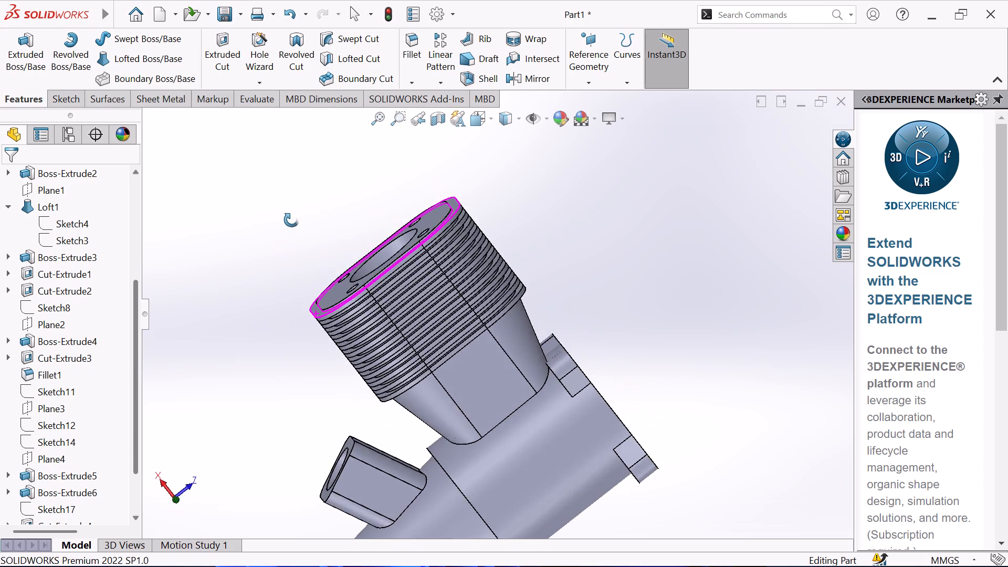
middle_click_drag(291, 220, 292, 216)
scroll(426, 299, "down", 3)
scroll(355, 262, "down", 2)
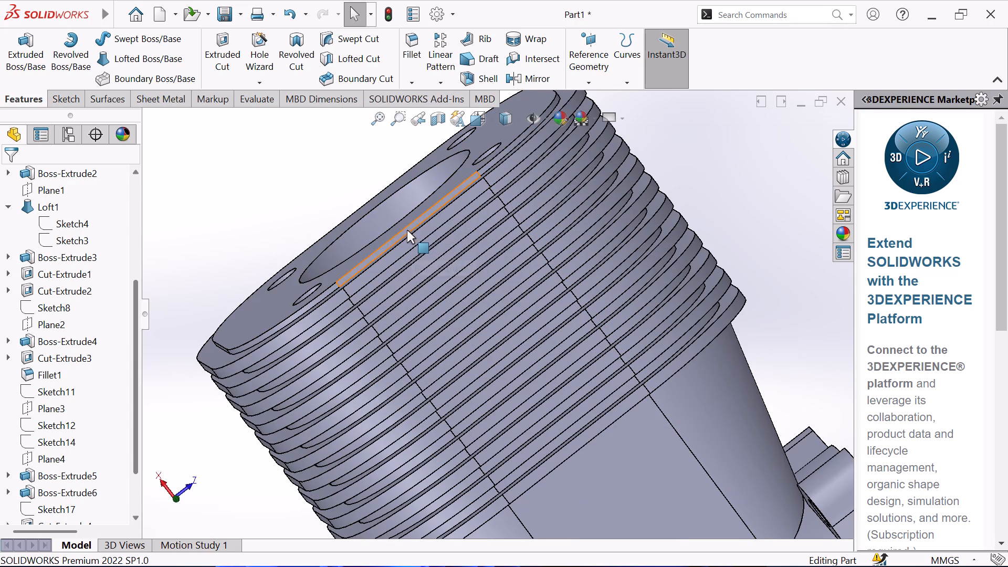
Start a sketch on the finned boss's end face and convert the face's rounded outline into sketch entities.
middle_click_drag(407, 230, 404, 214)
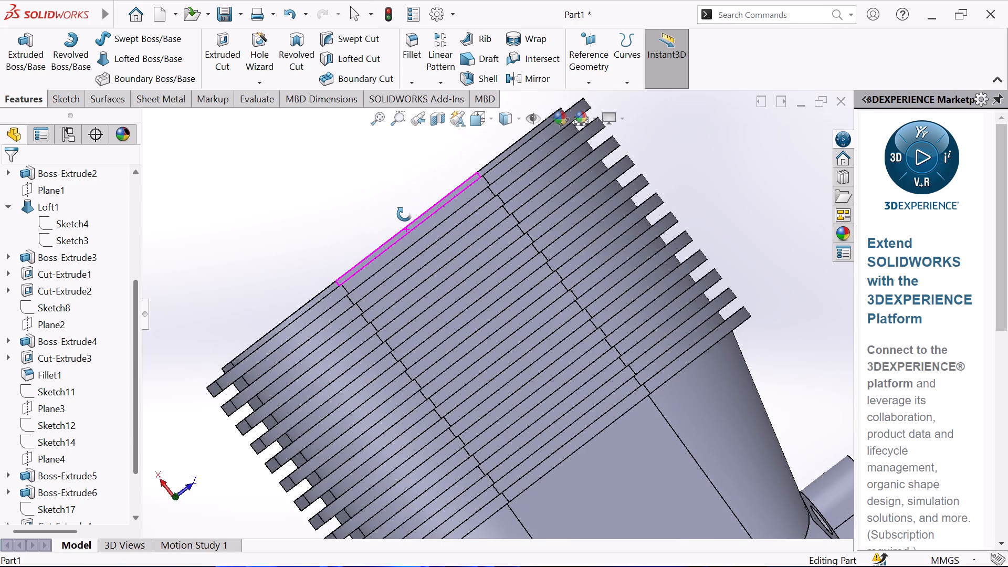
middle_click_drag(404, 214, 423, 225)
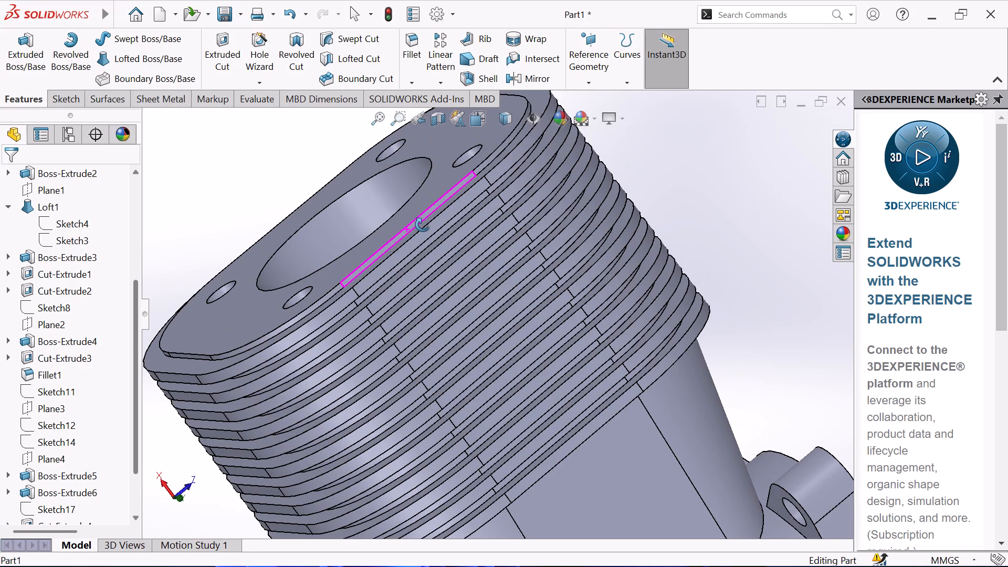
middle_click_drag(423, 225, 469, 258)
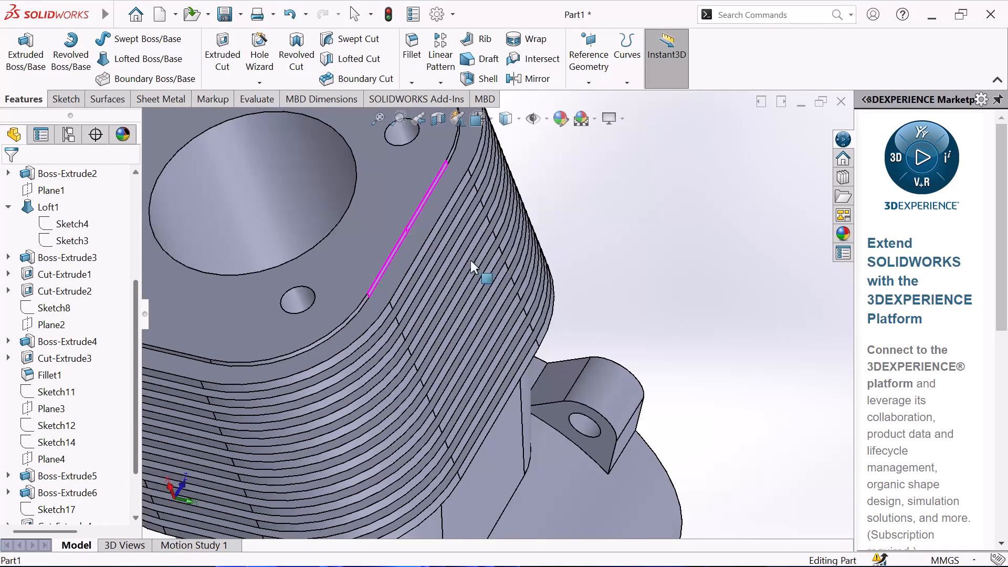
scroll(475, 275, "up", 2)
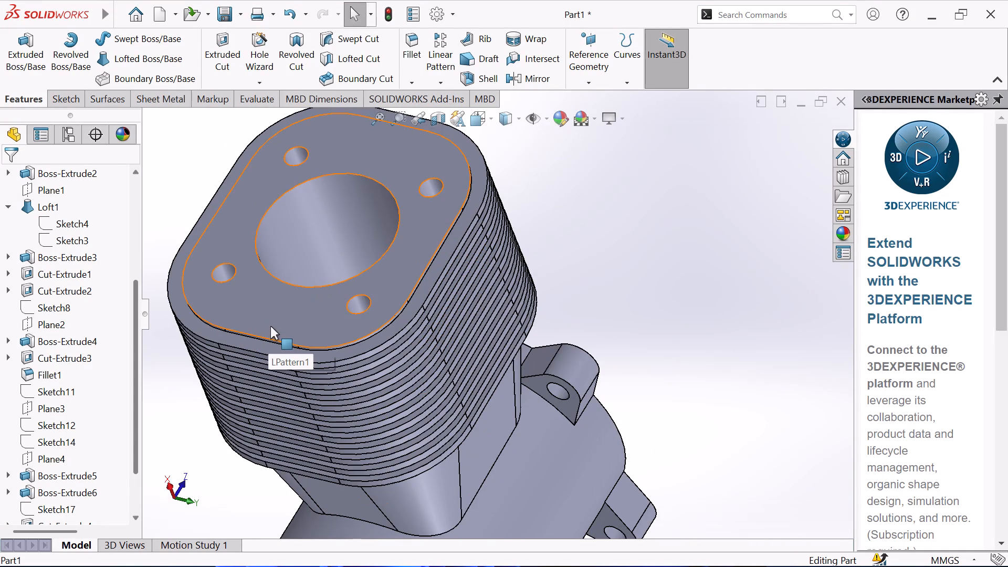
left_click(271, 325)
left_click(326, 290)
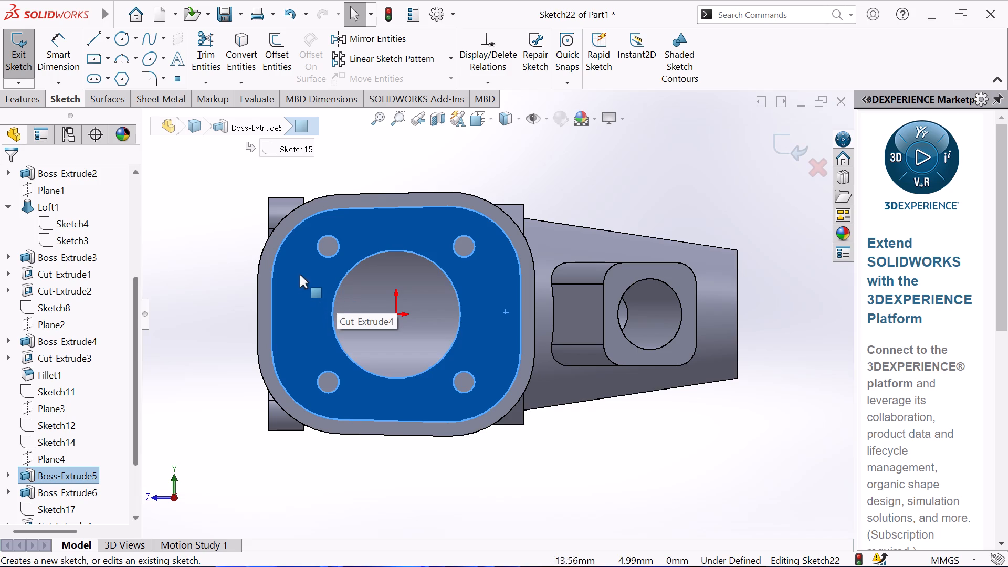
left_click(236, 55)
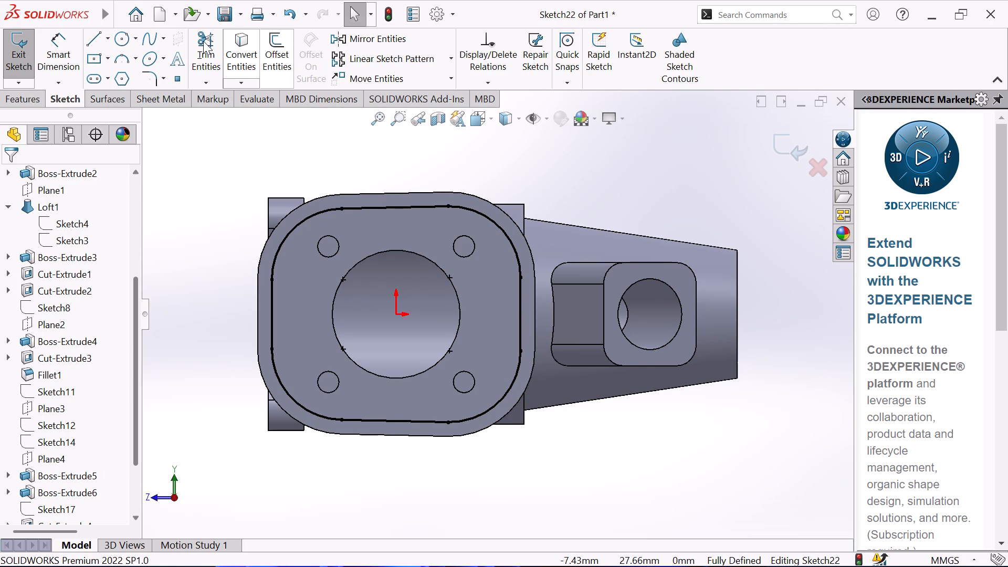
Convert the outer edges of the top cooling fin into the same sketch, around the end face outline.
left_click(519, 230)
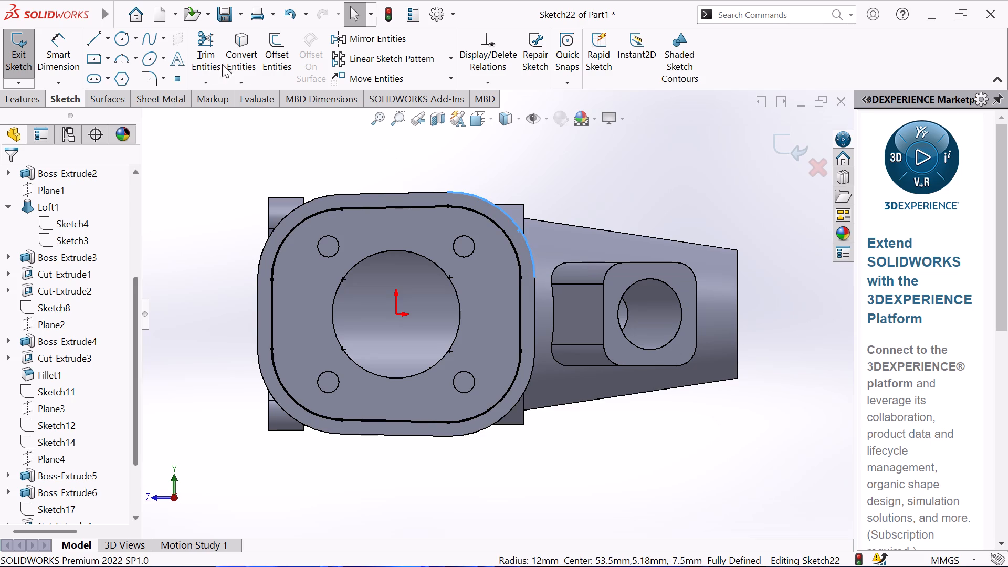
left_click(249, 60)
left_click(247, 61)
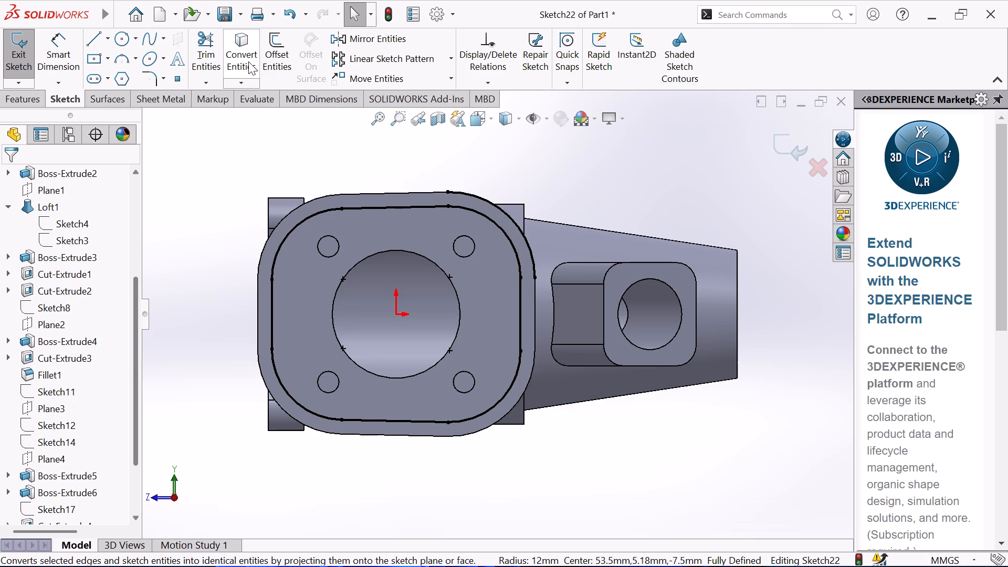
left_click(388, 193)
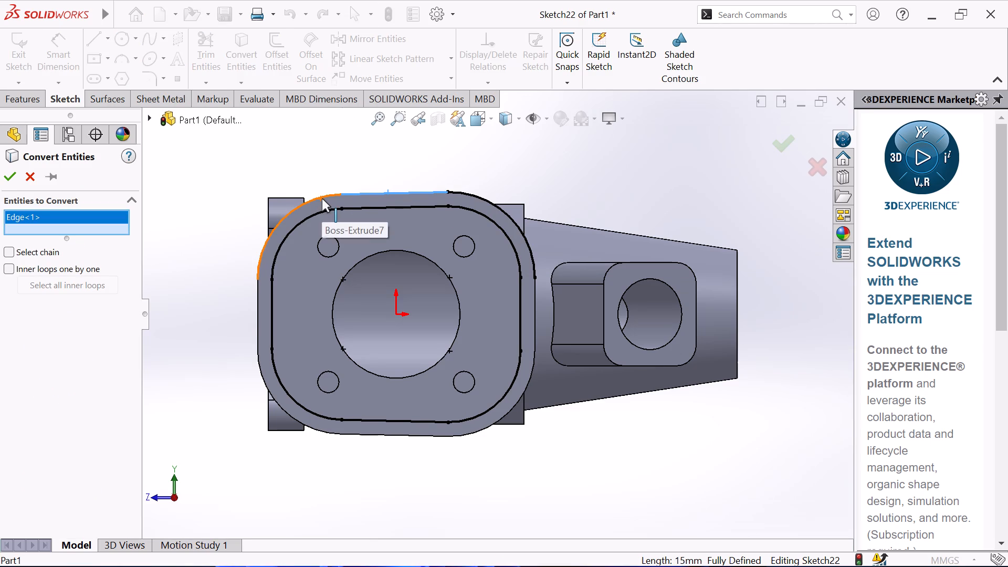
left_click(322, 198)
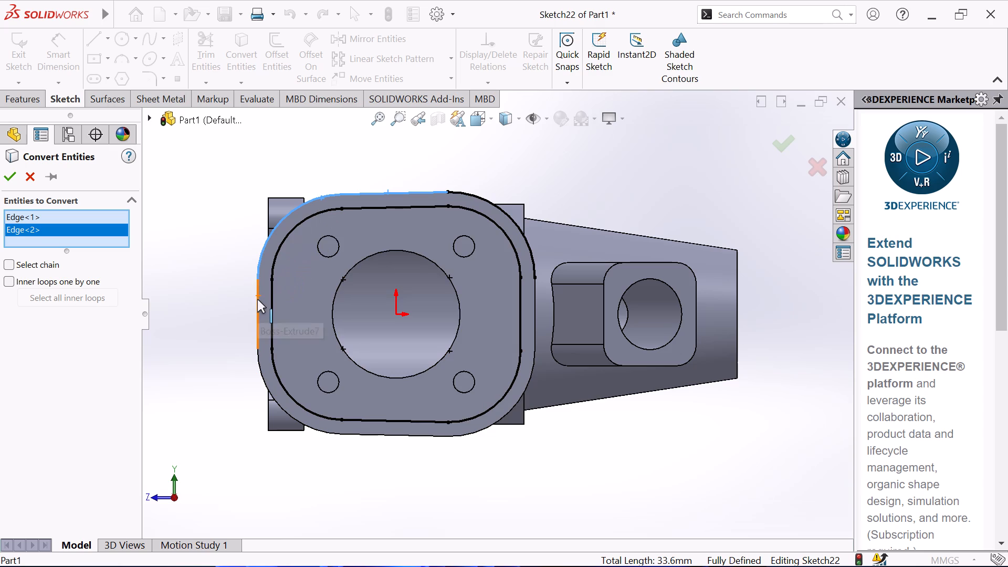
left_click(257, 299)
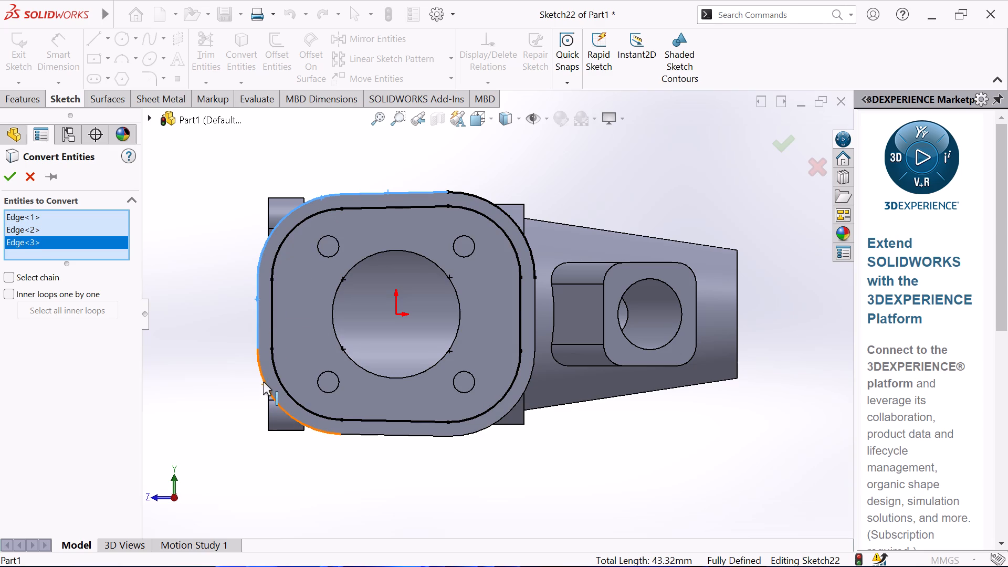
left_click(263, 381)
left_click(375, 436)
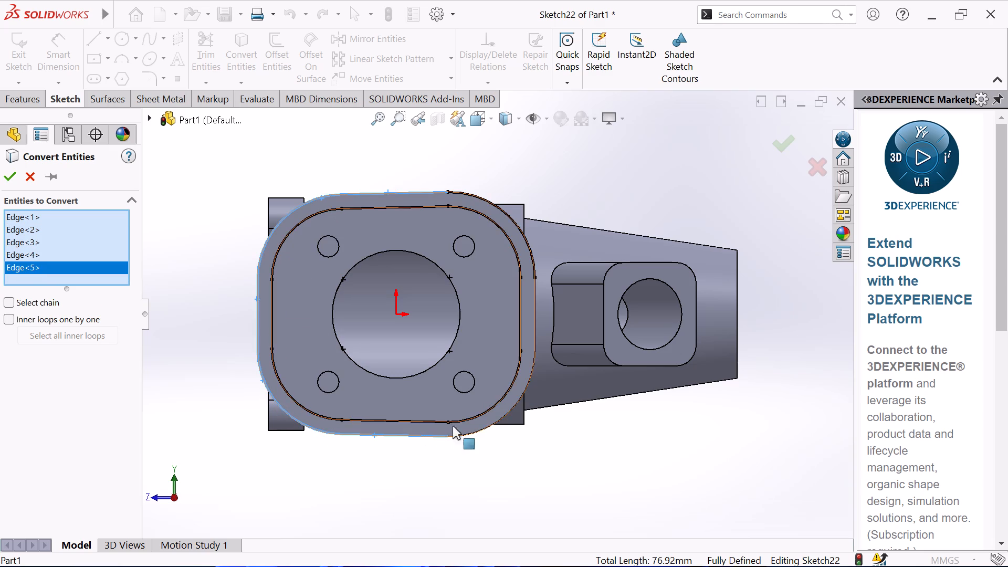
left_click(496, 422)
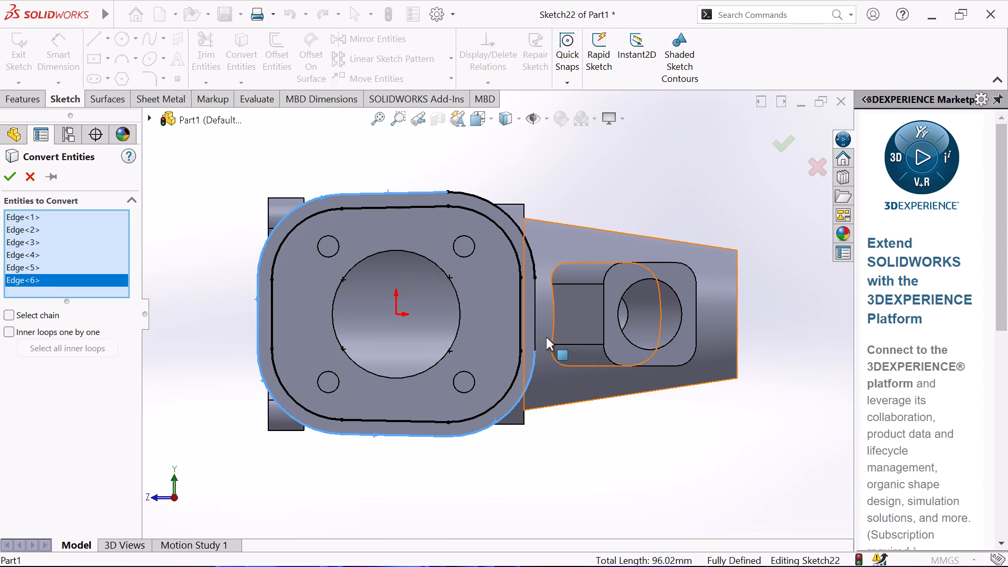
left_click(532, 316)
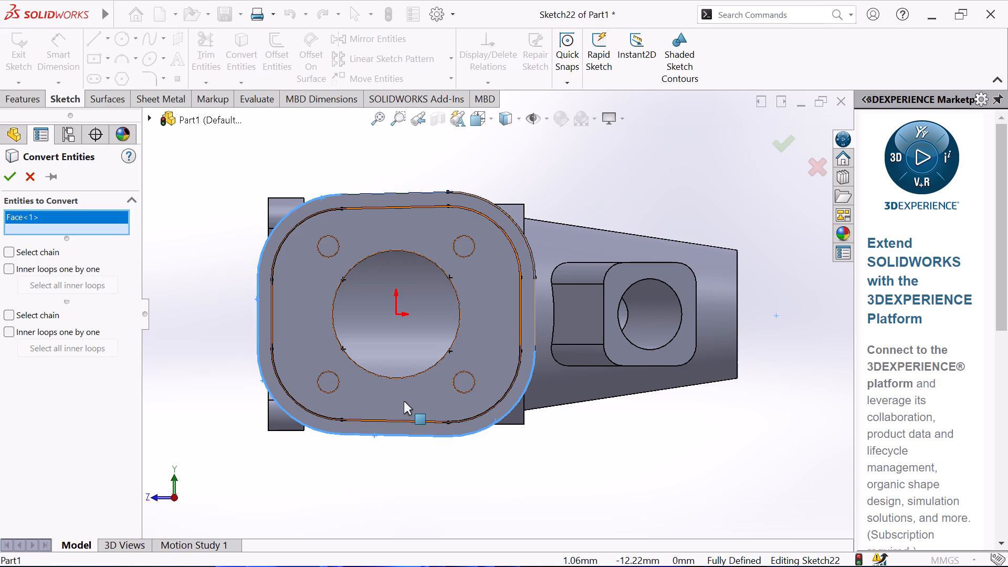
middle_click_drag(249, 446, 237, 339)
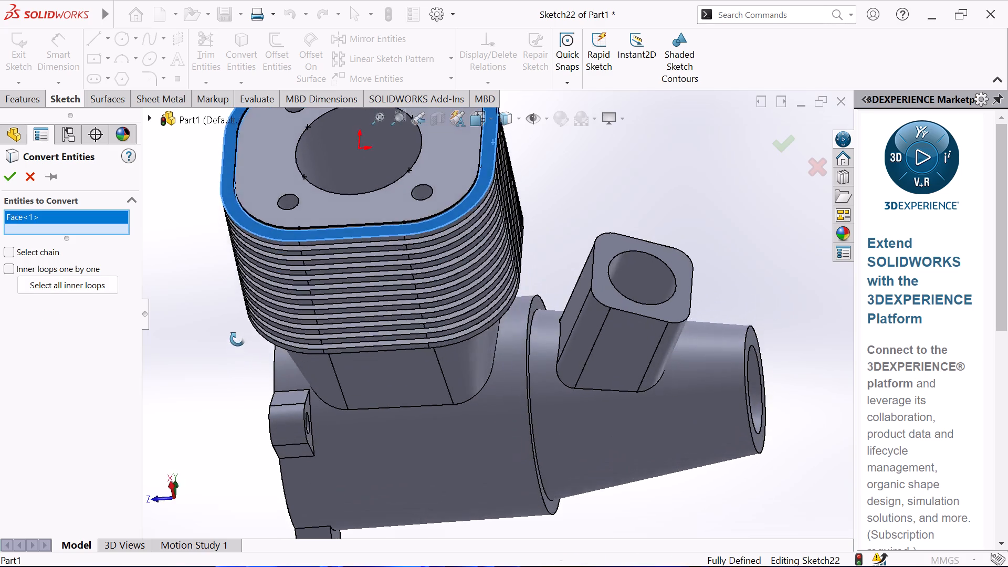
middle_click_drag(237, 339, 243, 295)
middle_click(243, 295)
scroll(243, 295, "up", 1)
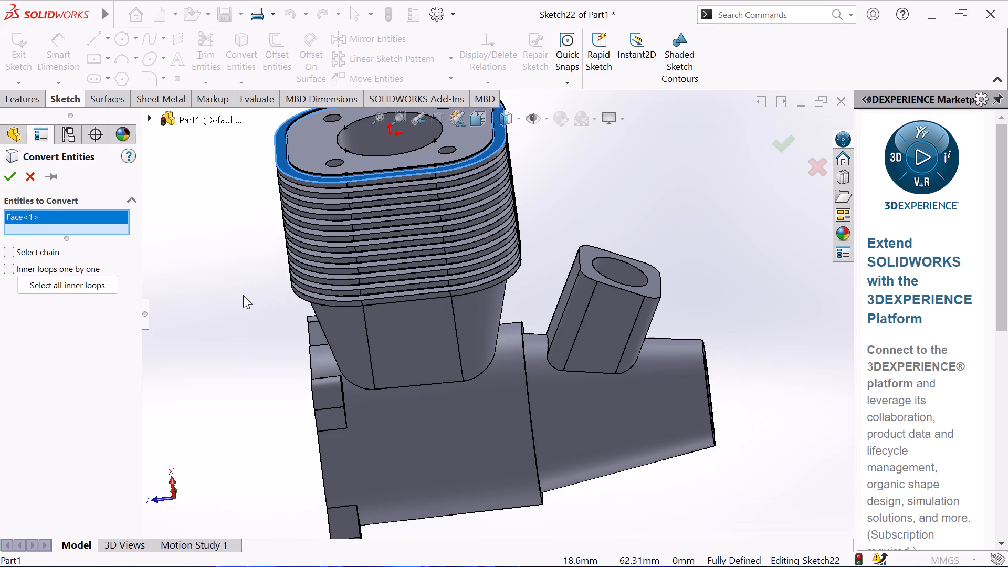
left_click(7, 174)
Set up a blind boss extrude of the ring region between the two outlines with a depth of 0.5 mm.
middle_click_drag(195, 204, 207, 183)
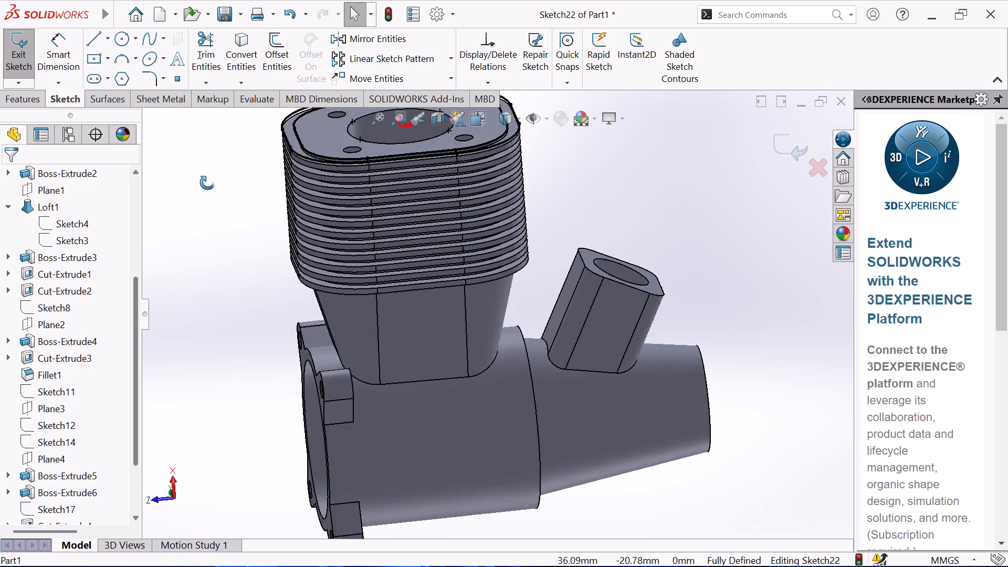
middle_click_drag(207, 183, 222, 259)
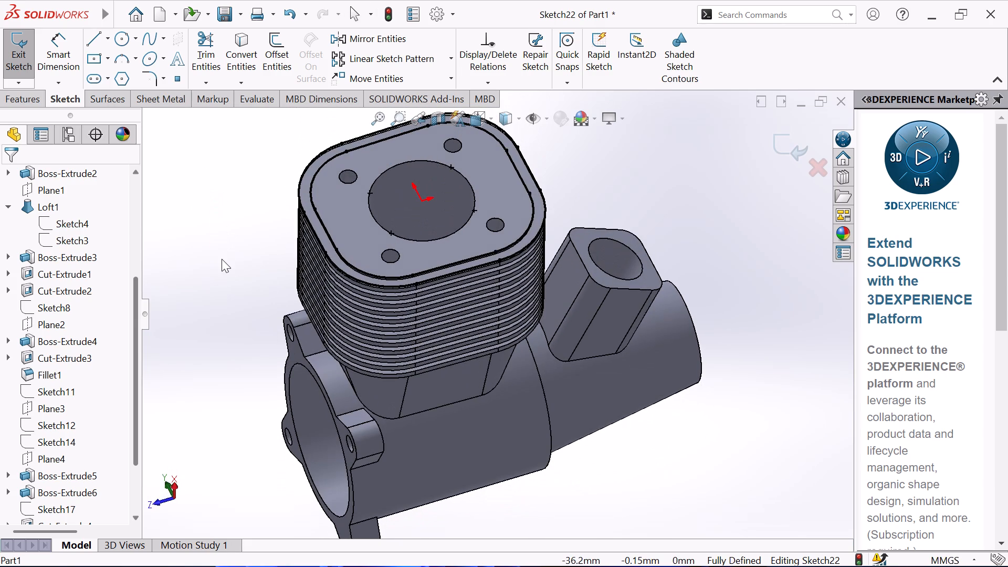
left_click(27, 98)
left_click(27, 58)
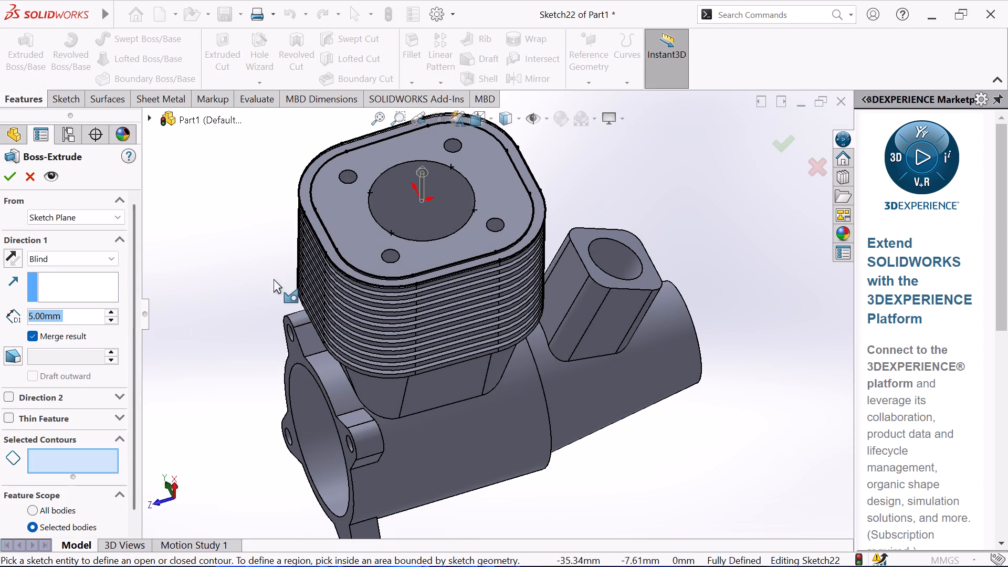
left_click(328, 245)
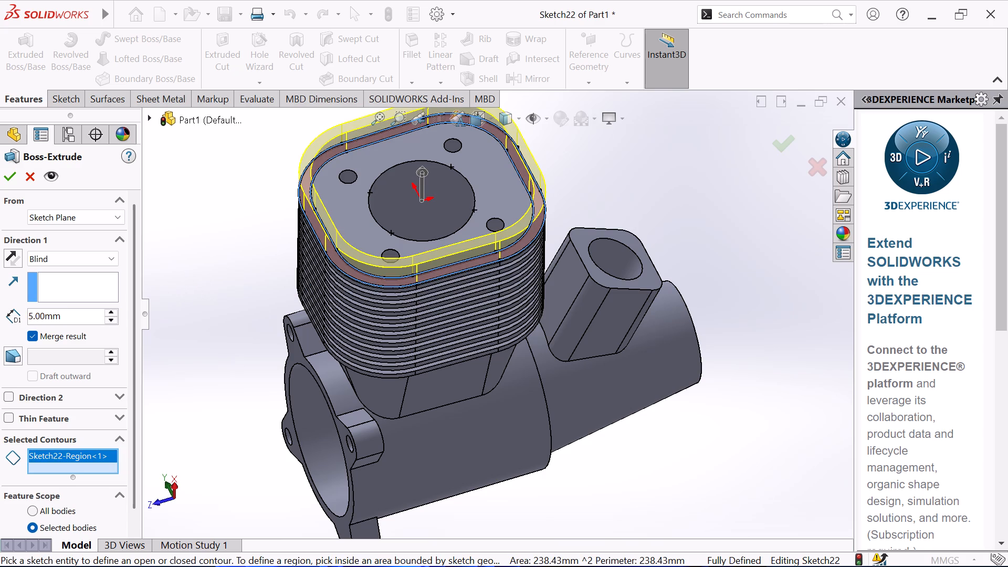
key("period")
key("5")
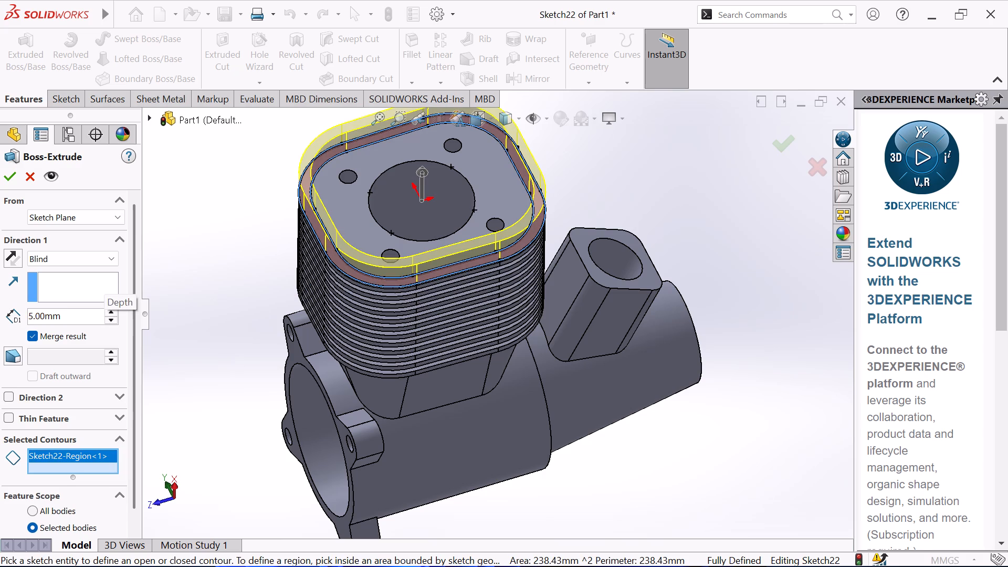
left_click(99, 312)
left_click(99, 312)
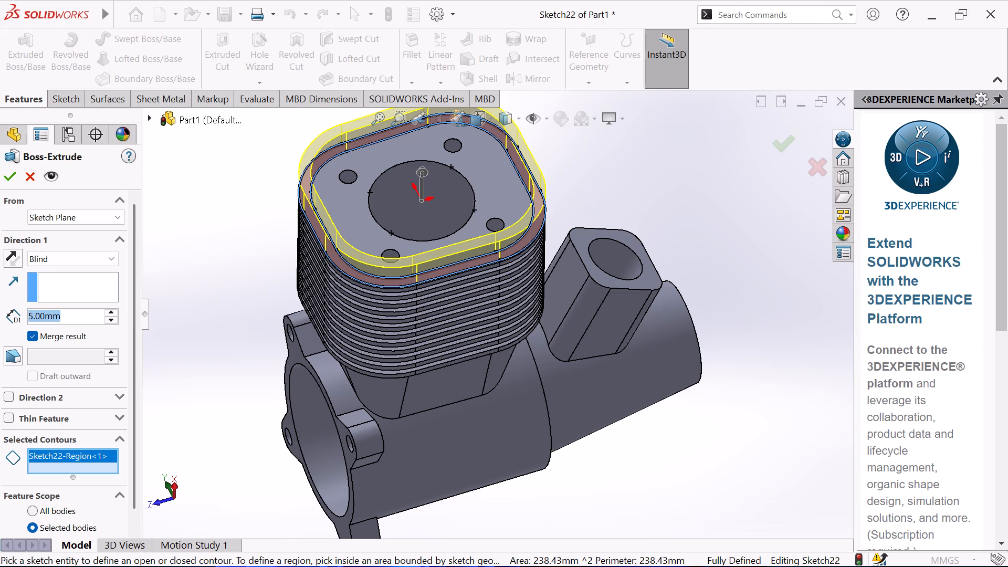
key("period")
key("5")
key("Return")
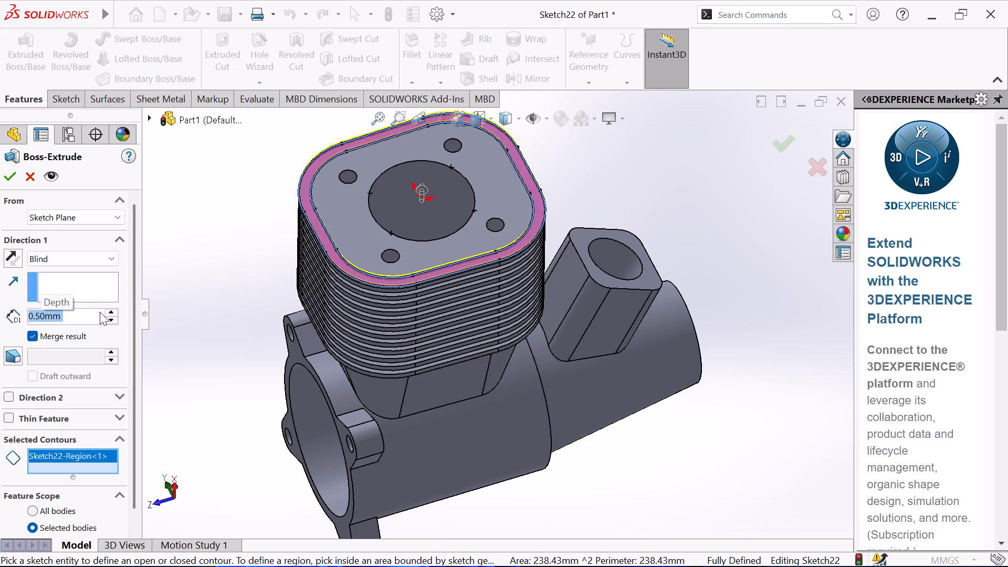
Reverse the ring's extrusion direction, set its depth to 0.1 mm and complete the merged extrude.
middle_click_drag(194, 310, 212, 268)
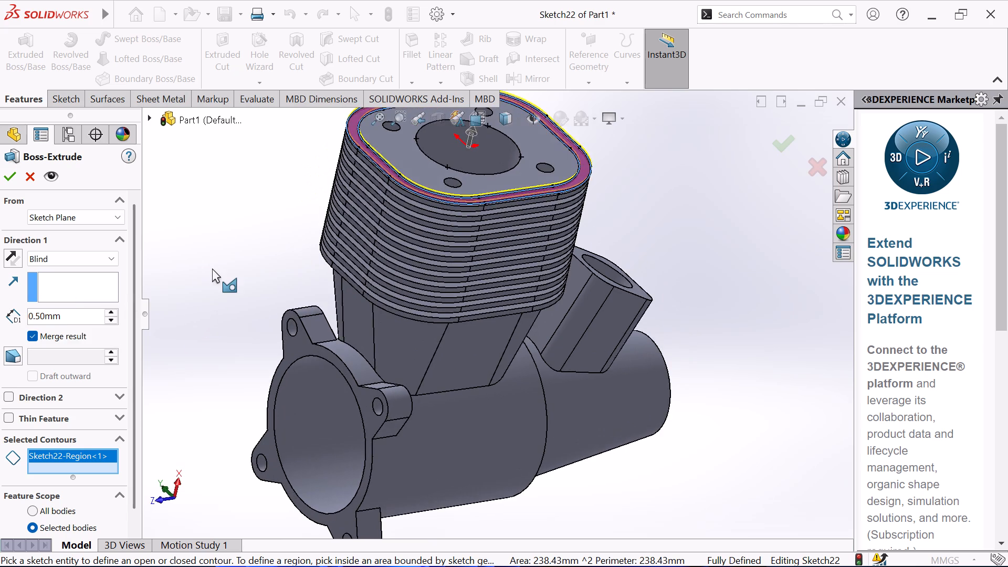
scroll(212, 268, "up", 1)
left_click(13, 256)
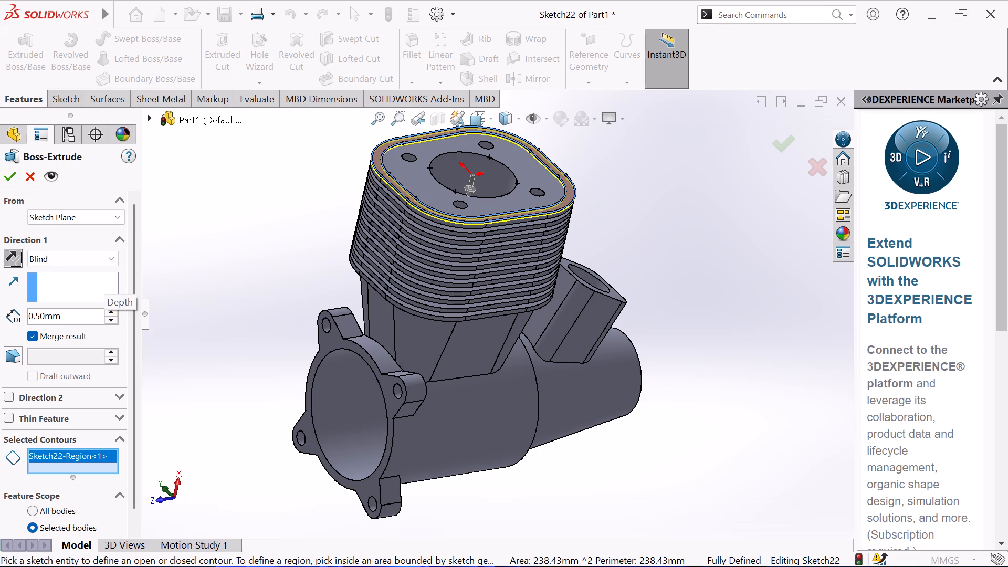
key("period")
key("1")
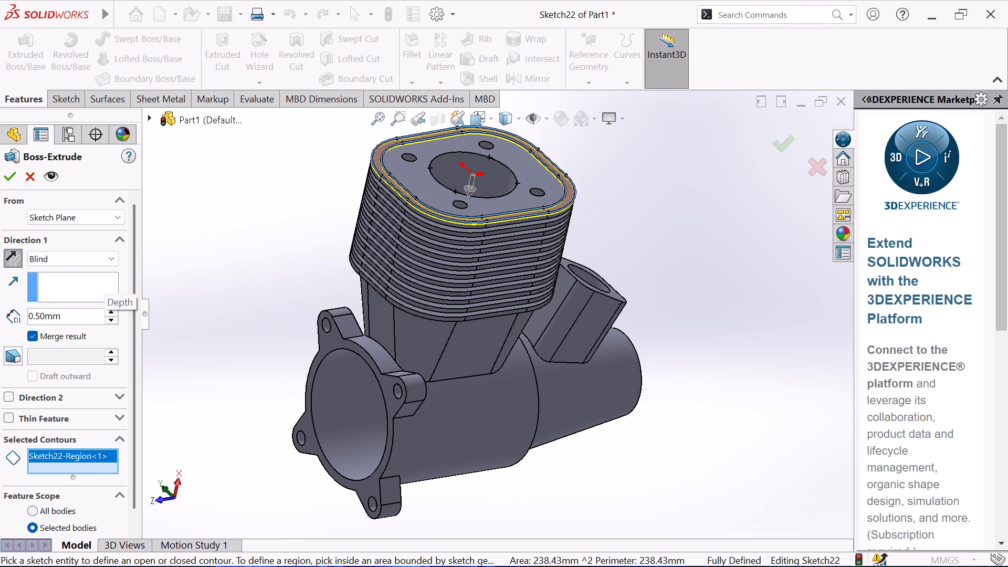
double_click(99, 316)
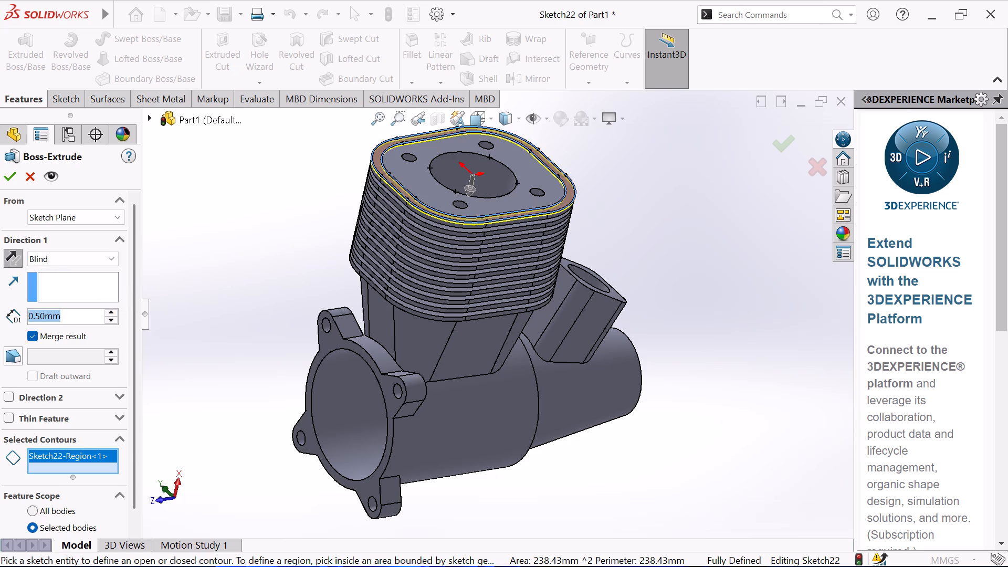
key("comma")
key("BackSpace")
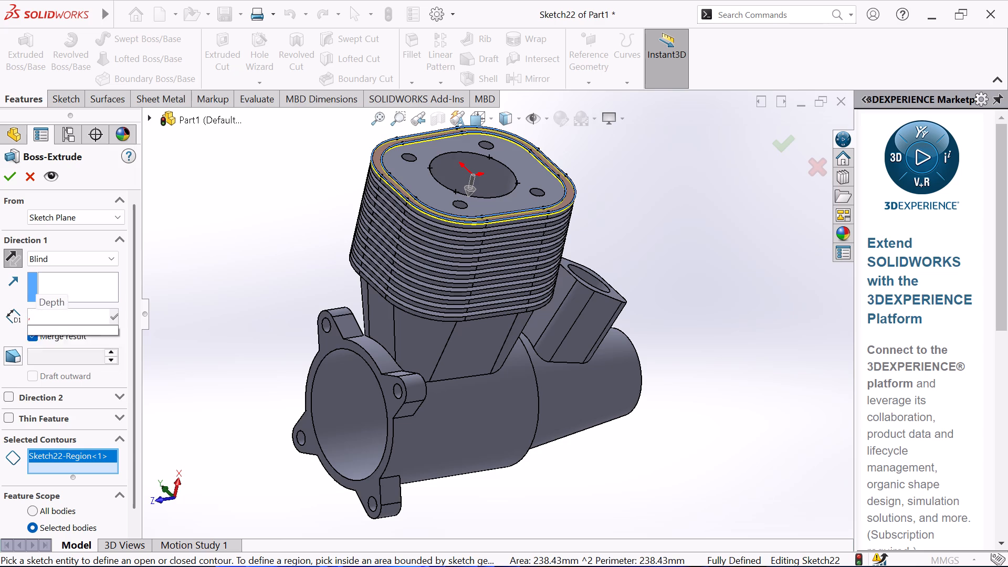
type(".1")
key("Return")
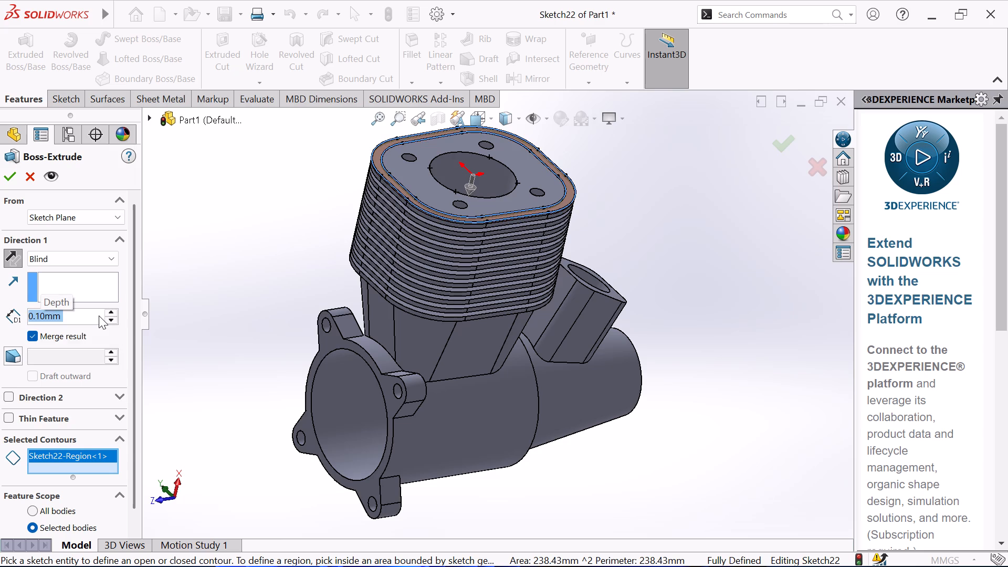
left_click(10, 177)
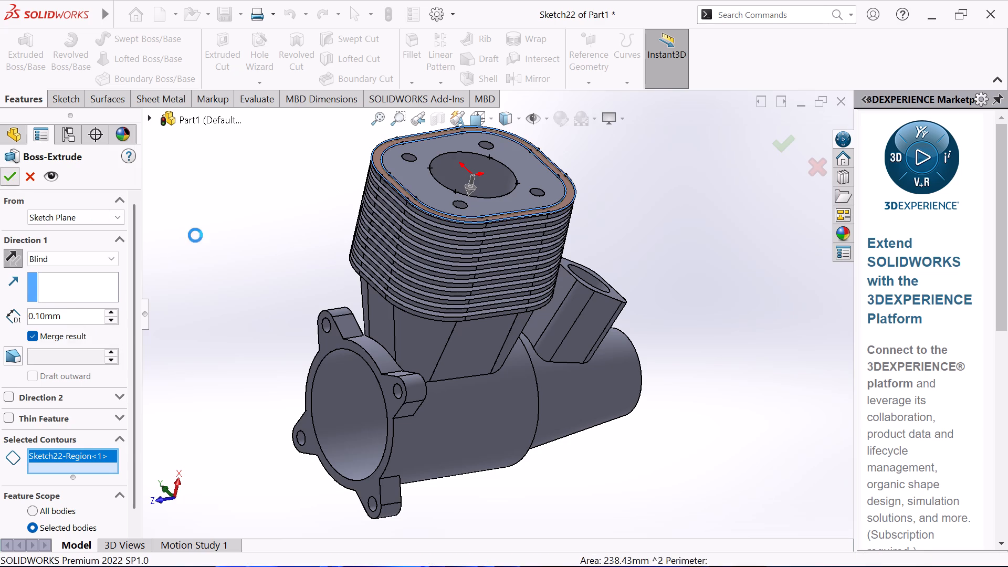
left_click(215, 239)
Inspect the ring at the top of the finned boss and the cooling fins up close from the side.
scroll(519, 177, "down", 2)
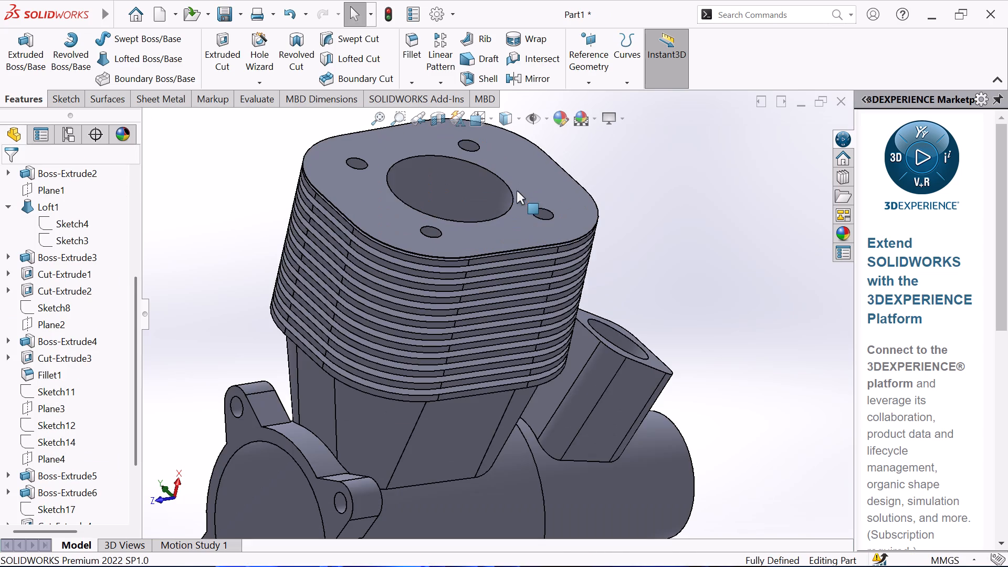
middle_click_drag(677, 256, 665, 222)
scroll(551, 219, "down", 3)
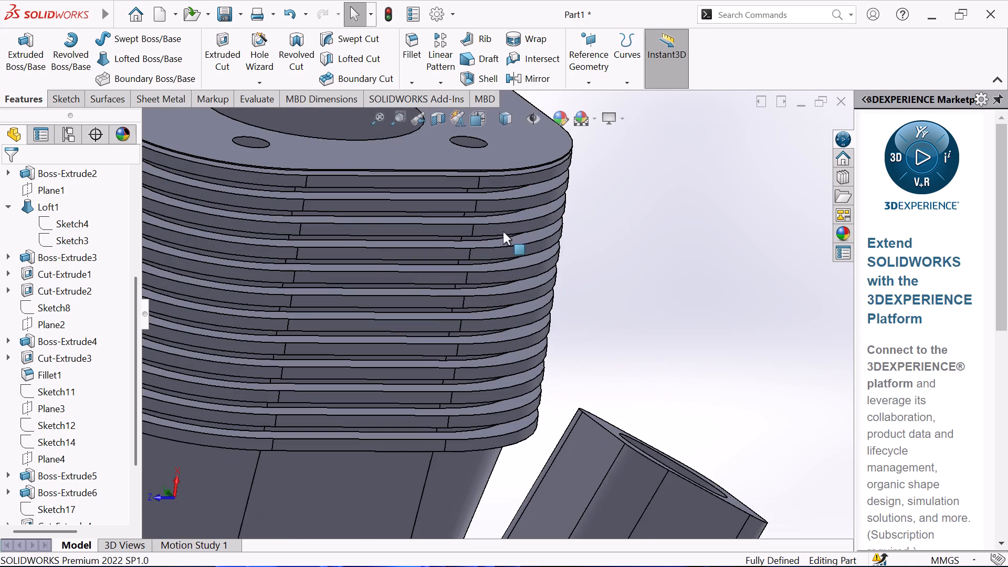
middle_click_drag(425, 183, 416, 150)
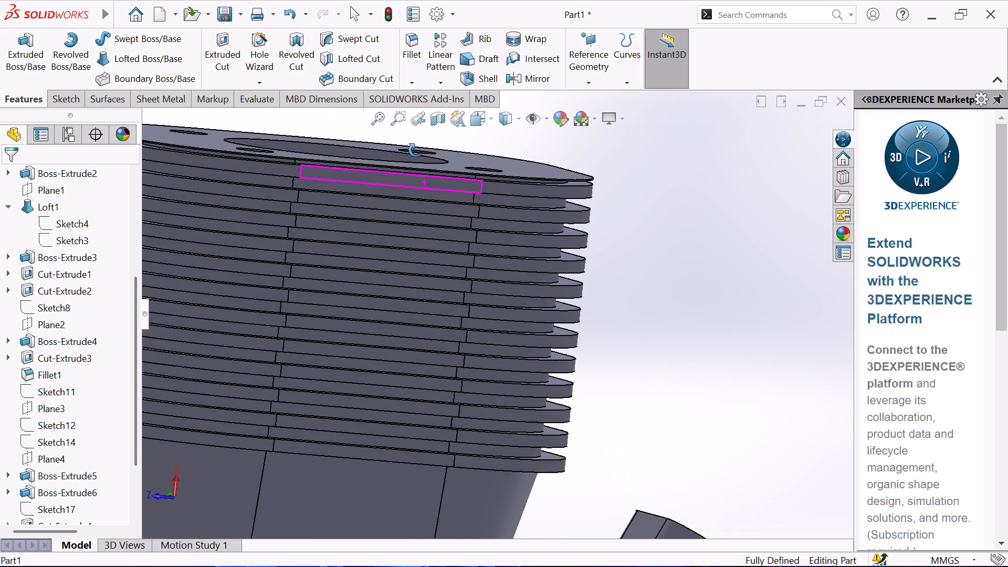
middle_click_drag(416, 150, 398, 159)
scroll(467, 204, "up", 2)
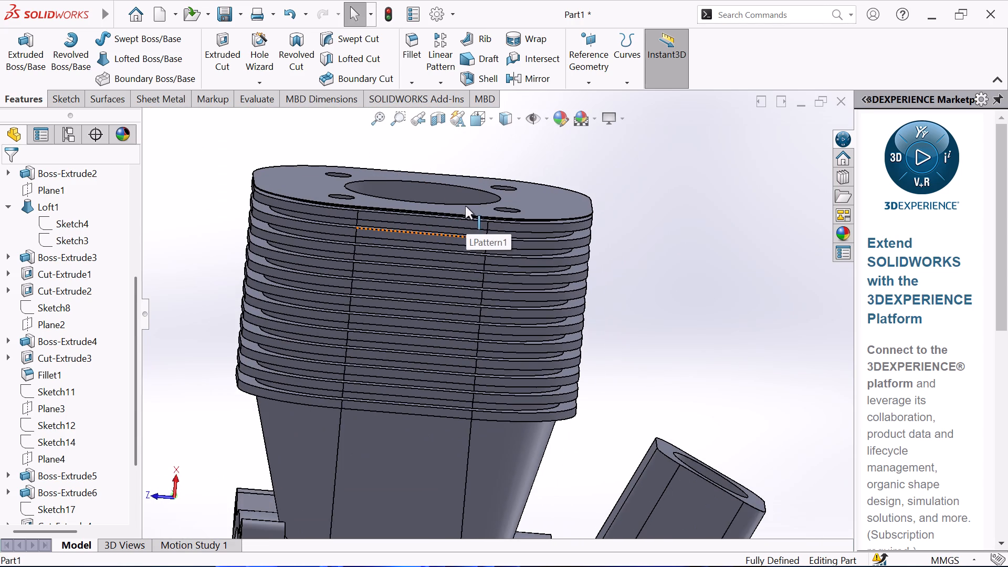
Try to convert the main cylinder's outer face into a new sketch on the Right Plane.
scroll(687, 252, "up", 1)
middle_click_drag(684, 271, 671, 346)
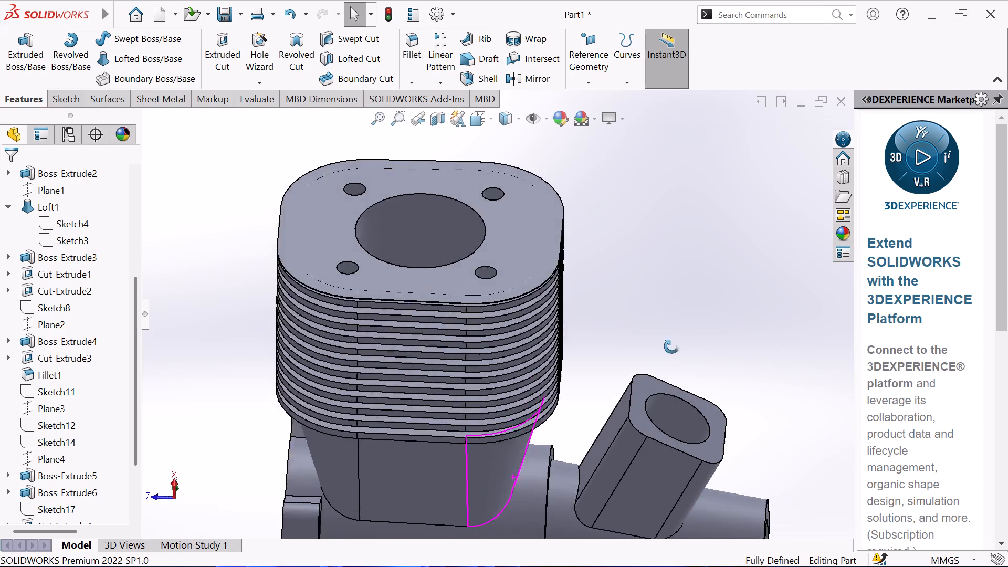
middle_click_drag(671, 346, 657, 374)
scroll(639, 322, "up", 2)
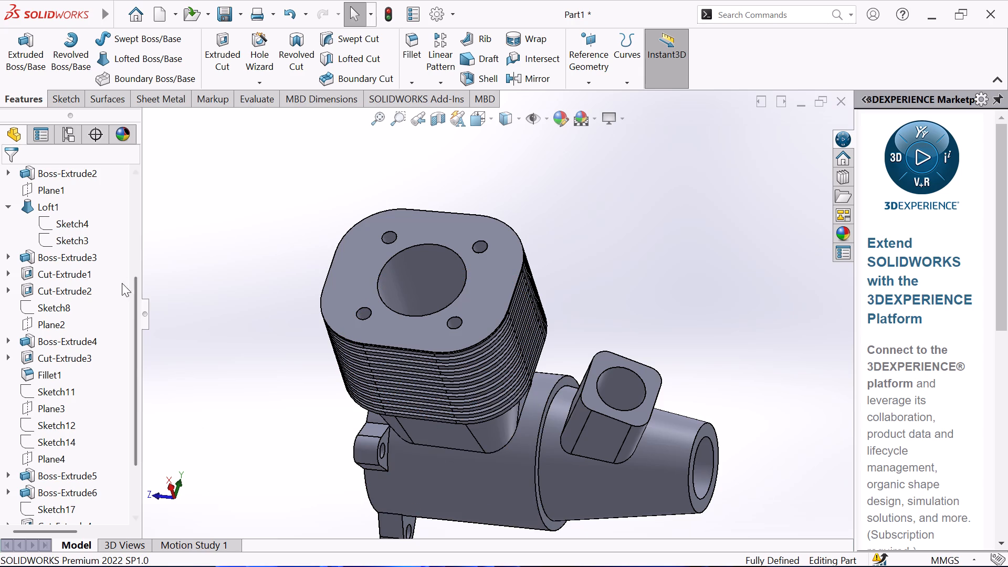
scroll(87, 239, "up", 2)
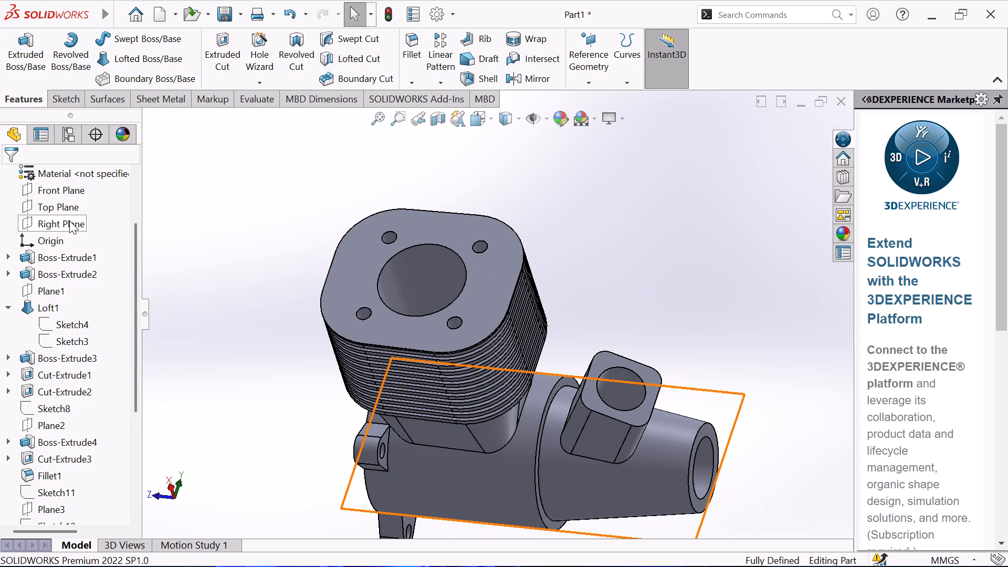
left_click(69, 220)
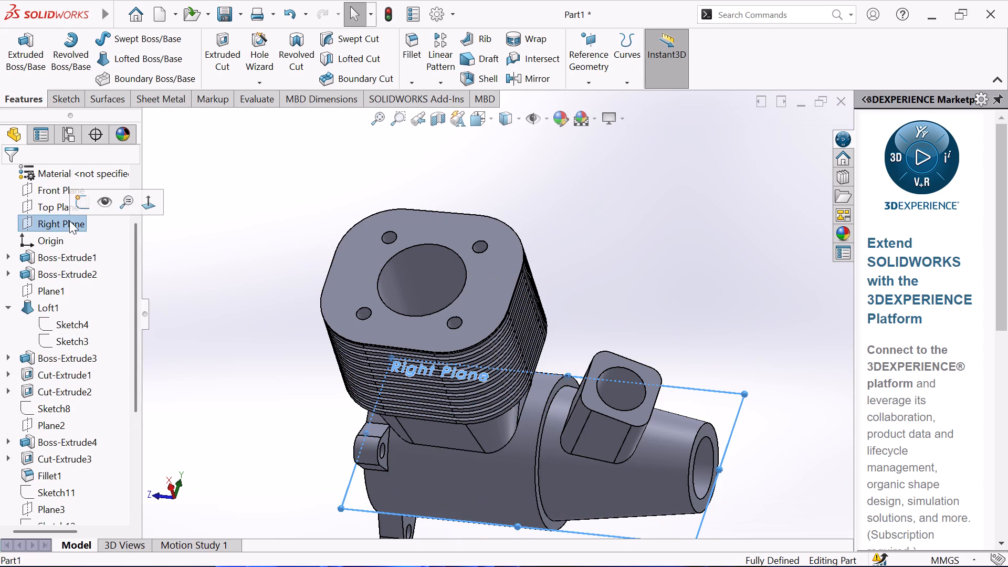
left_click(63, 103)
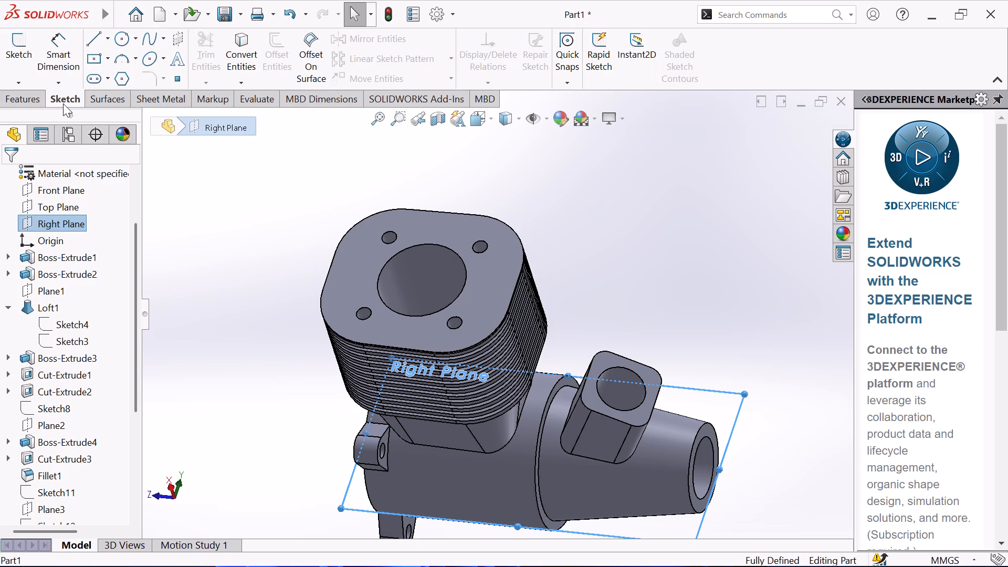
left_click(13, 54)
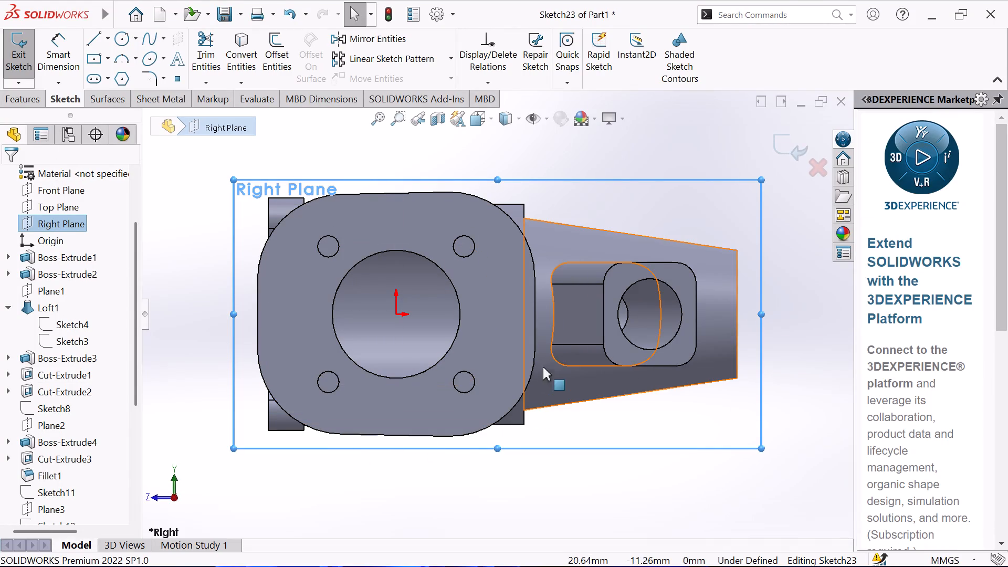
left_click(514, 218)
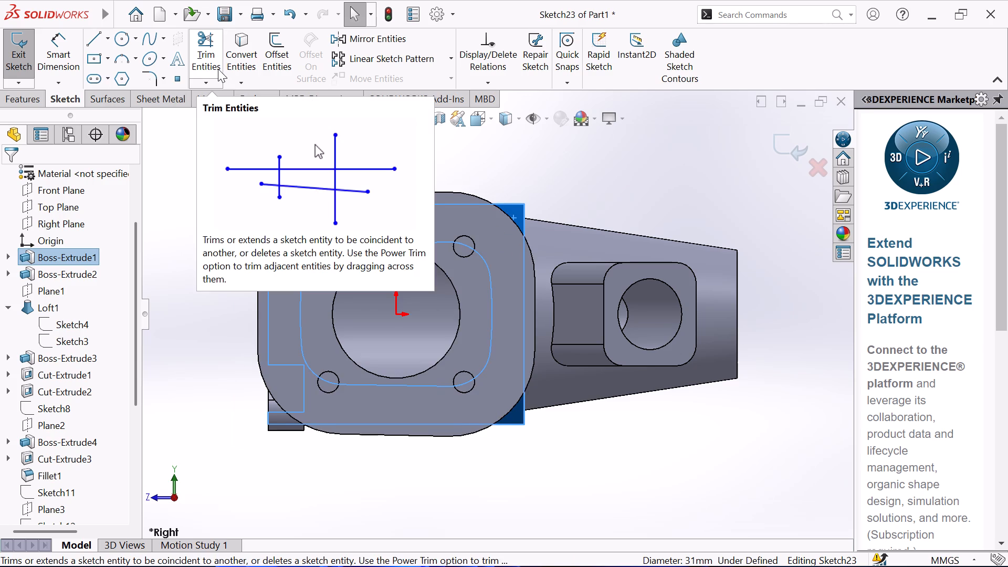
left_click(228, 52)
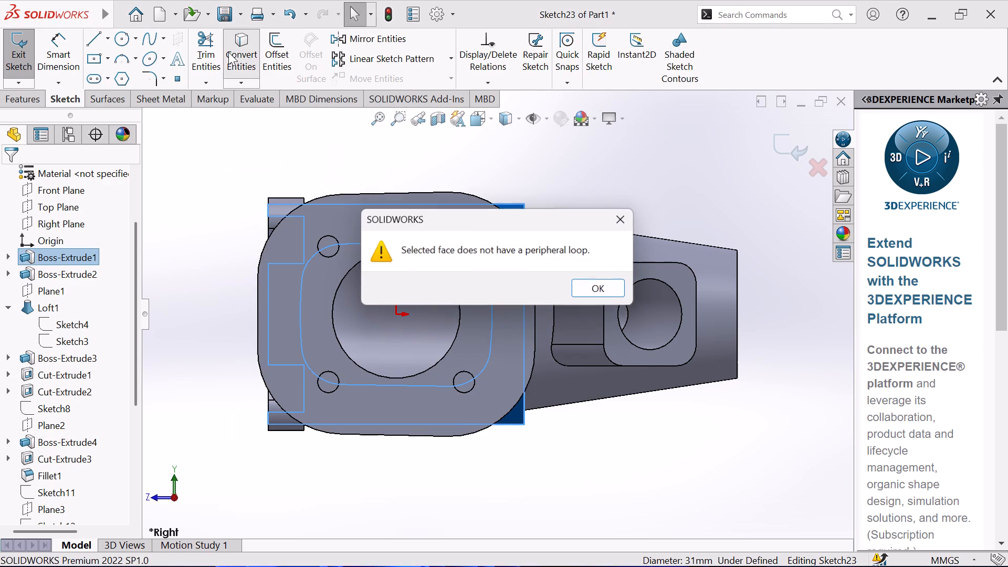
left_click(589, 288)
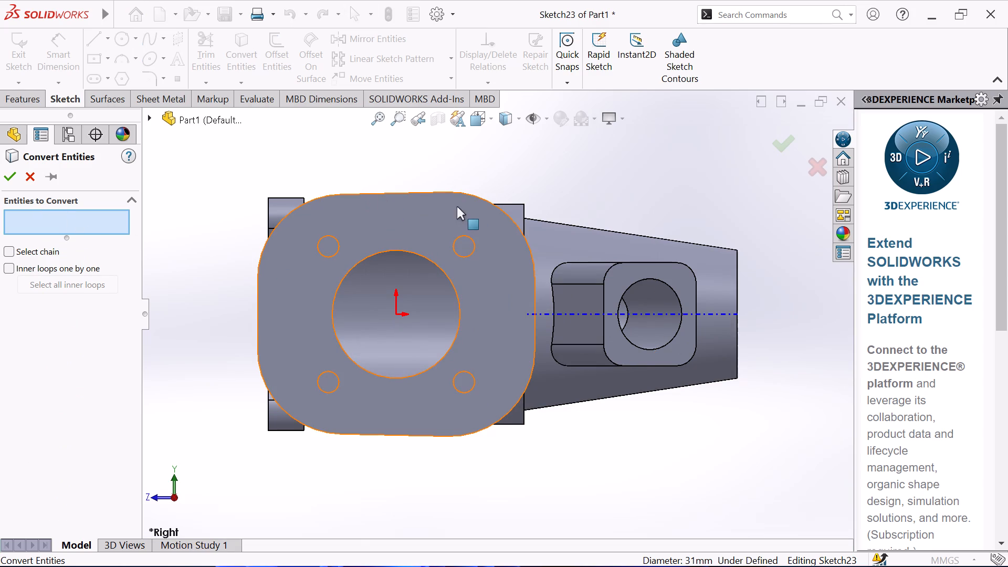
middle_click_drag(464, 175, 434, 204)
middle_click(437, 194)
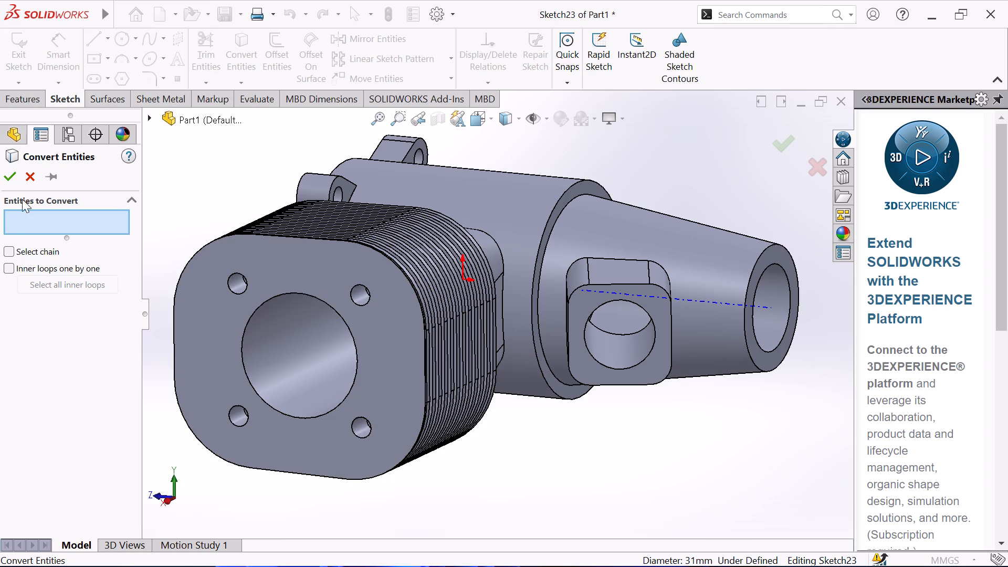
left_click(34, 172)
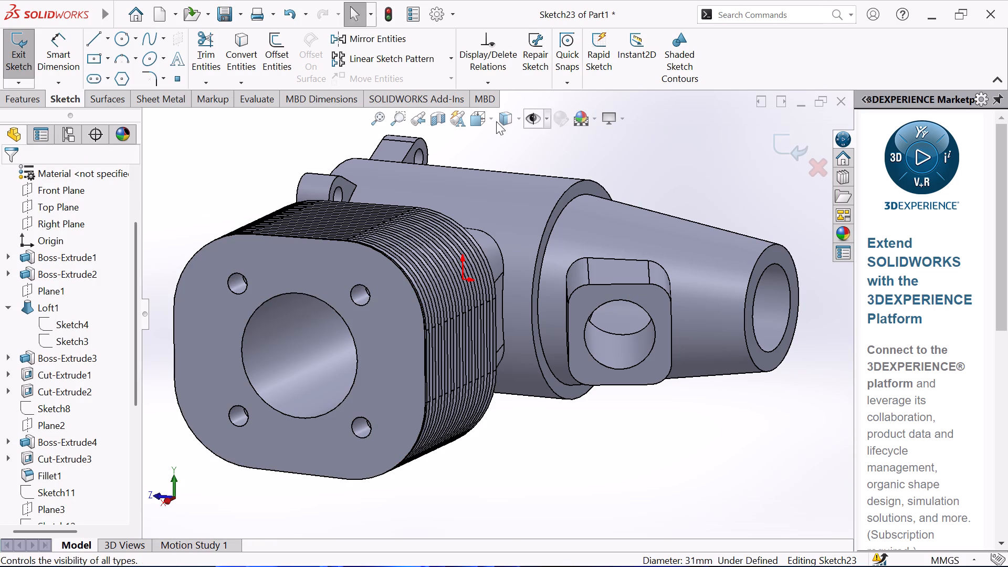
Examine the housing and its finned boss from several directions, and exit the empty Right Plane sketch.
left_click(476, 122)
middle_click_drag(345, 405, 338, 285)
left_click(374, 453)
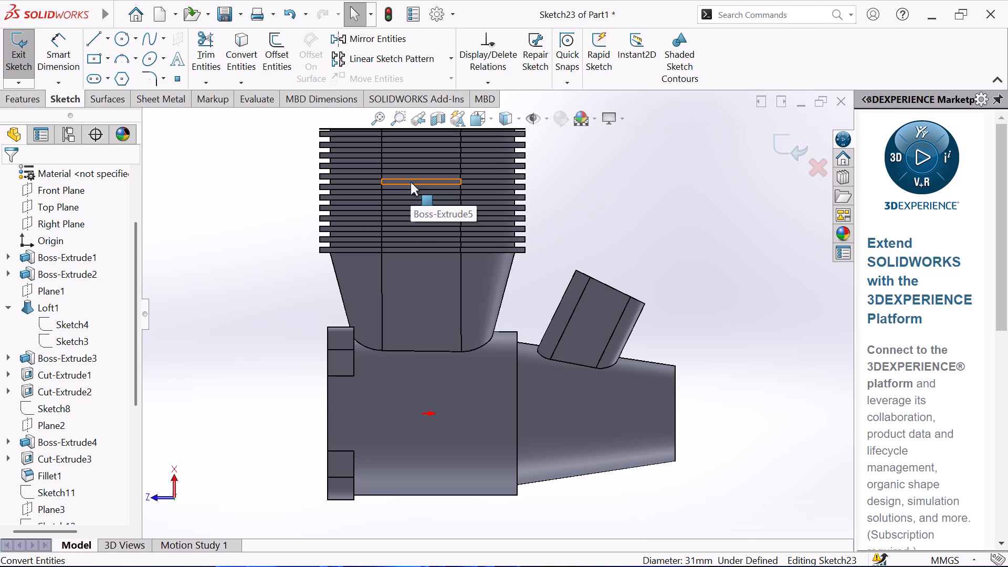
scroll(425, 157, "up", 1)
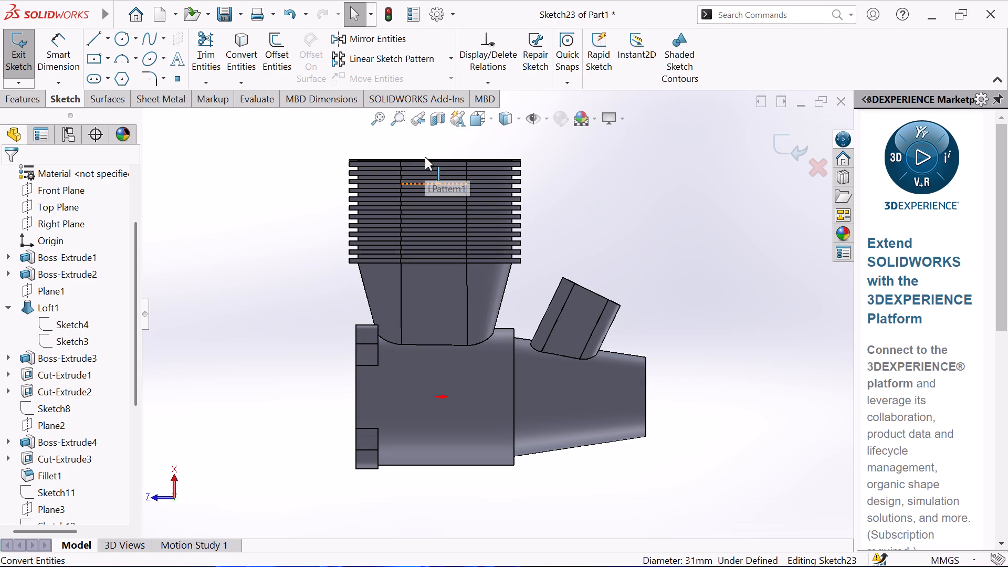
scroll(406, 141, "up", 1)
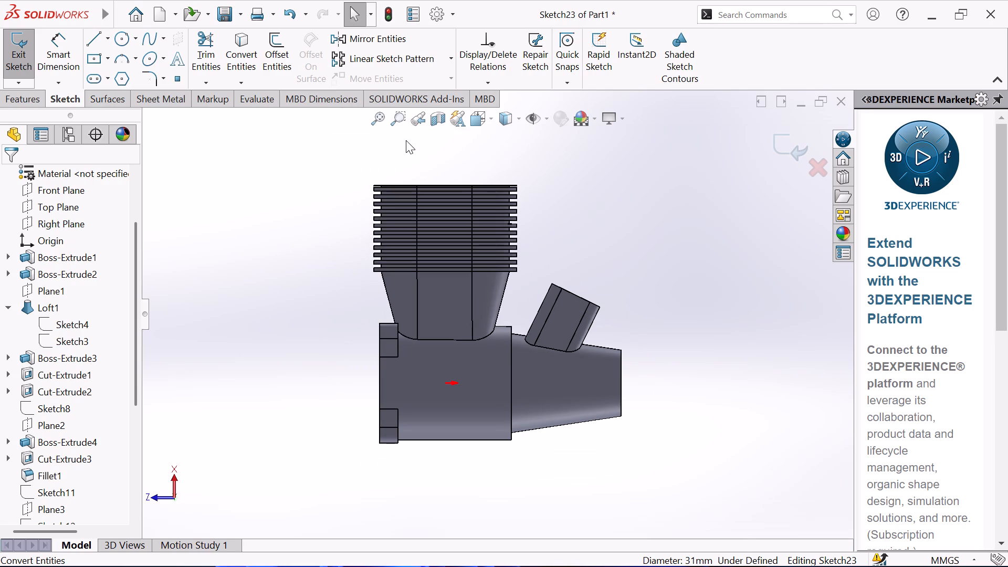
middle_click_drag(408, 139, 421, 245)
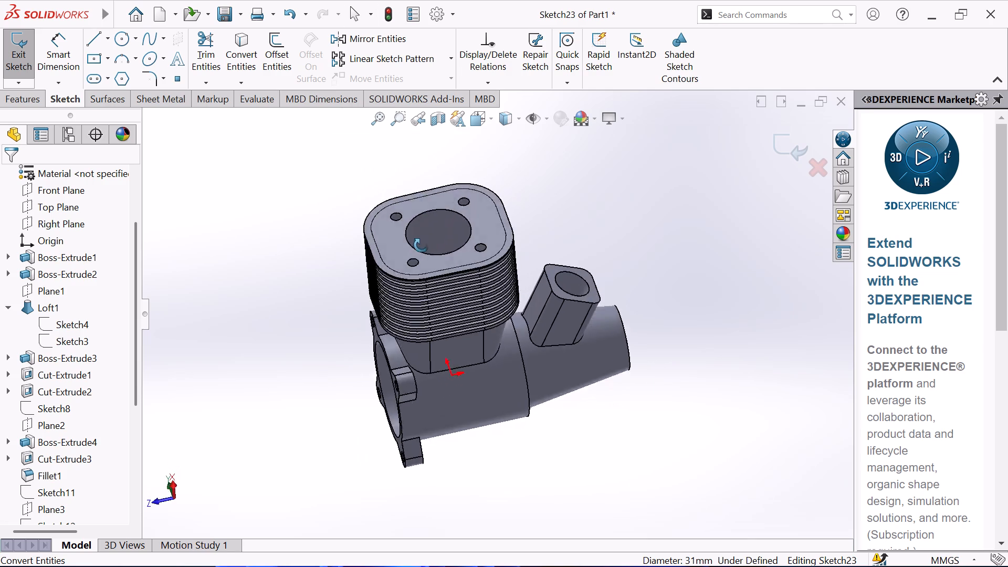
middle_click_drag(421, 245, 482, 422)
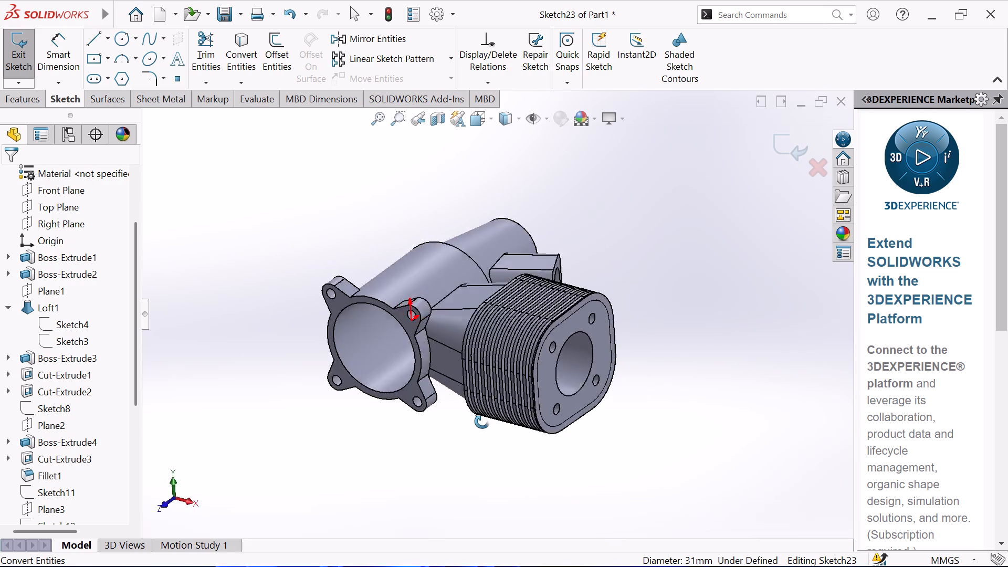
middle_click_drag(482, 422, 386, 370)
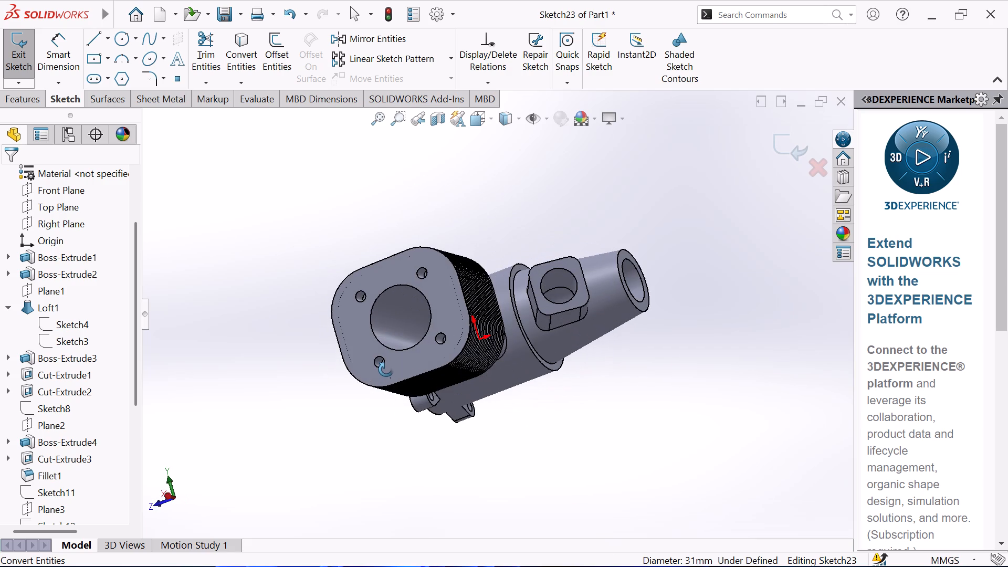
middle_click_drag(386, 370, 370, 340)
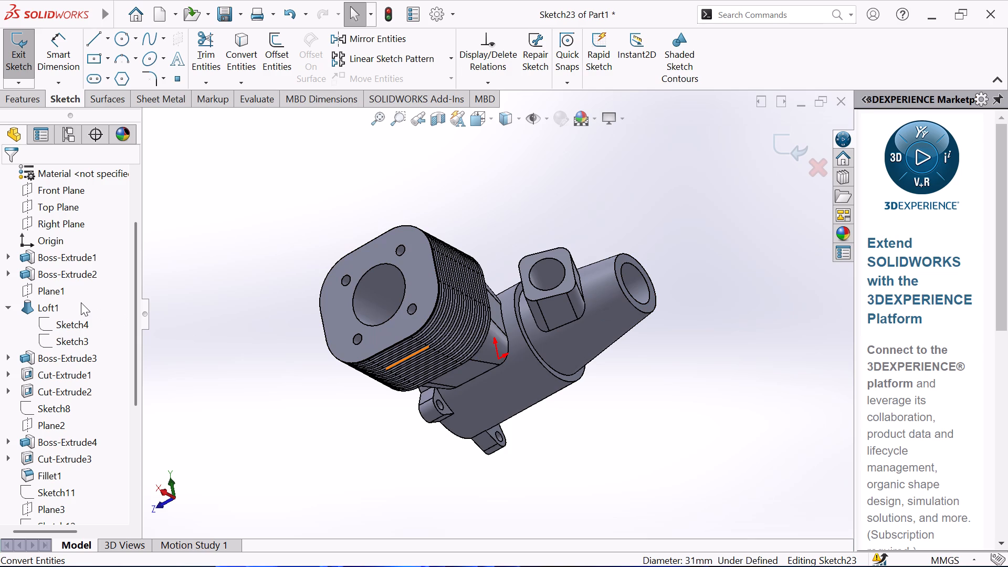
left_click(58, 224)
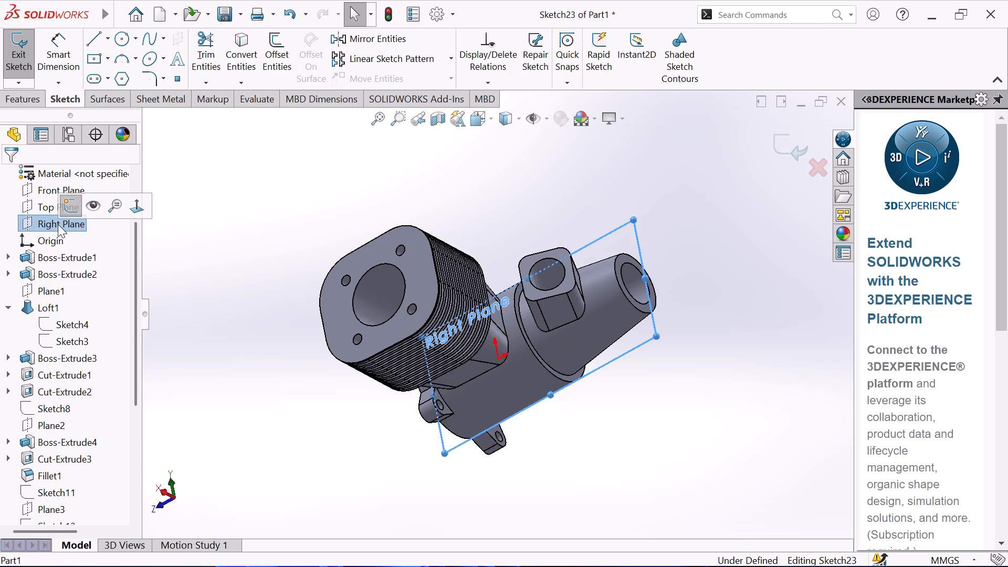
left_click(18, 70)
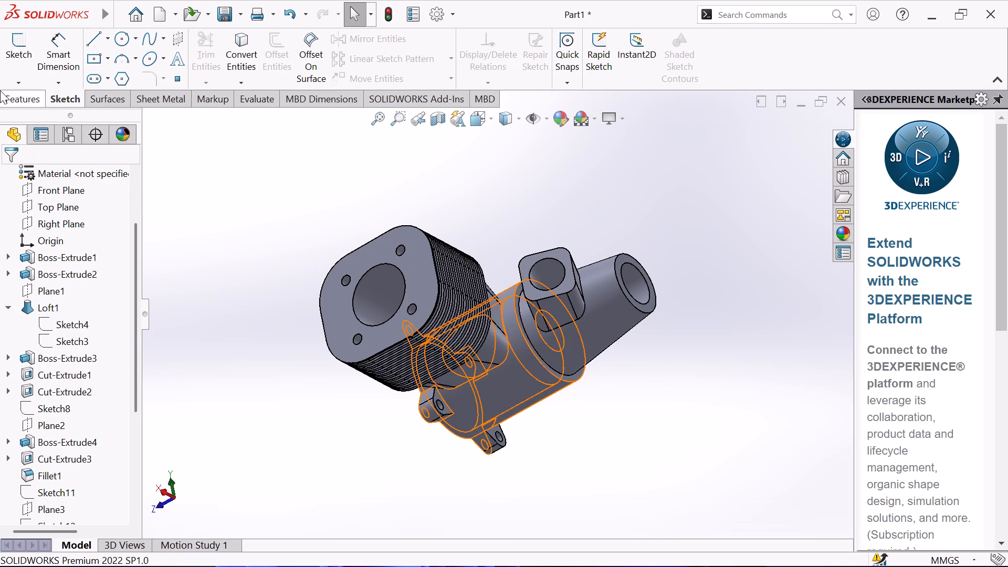
Start a new sketch on the Right Plane and convert the main cylinder's upper and lower silhouette edges into it.
left_click(55, 223)
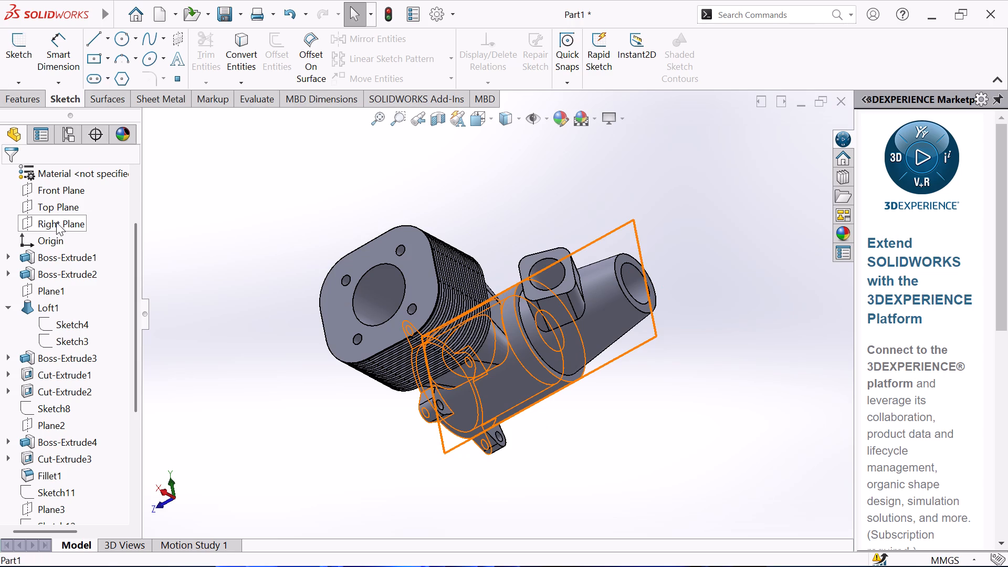
left_click(23, 39)
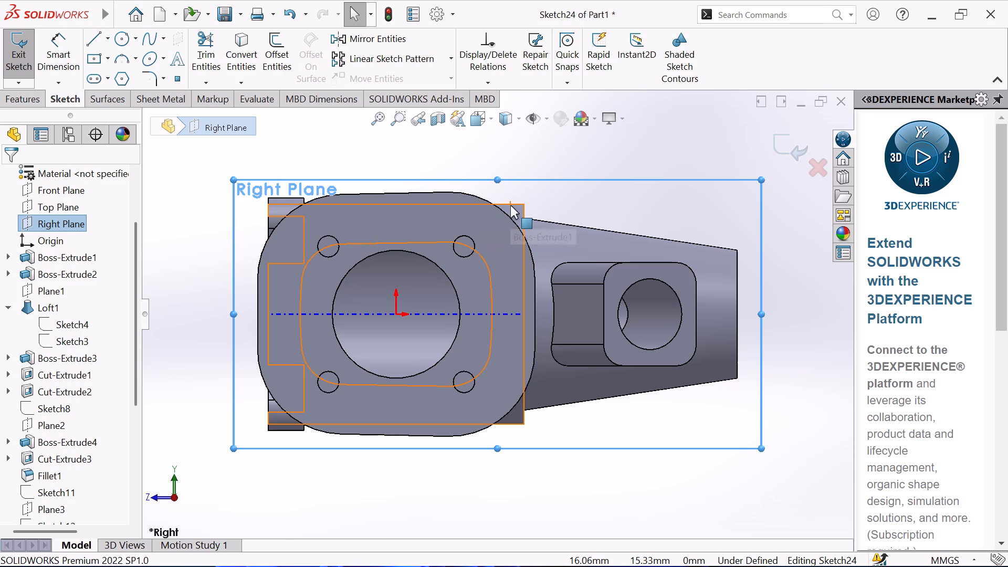
left_click(252, 62)
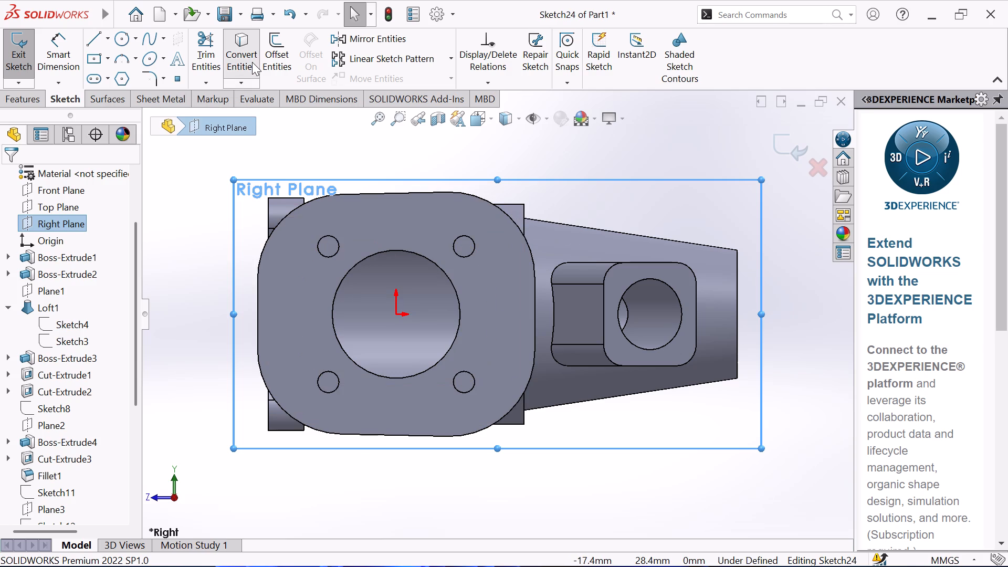
left_click(506, 203)
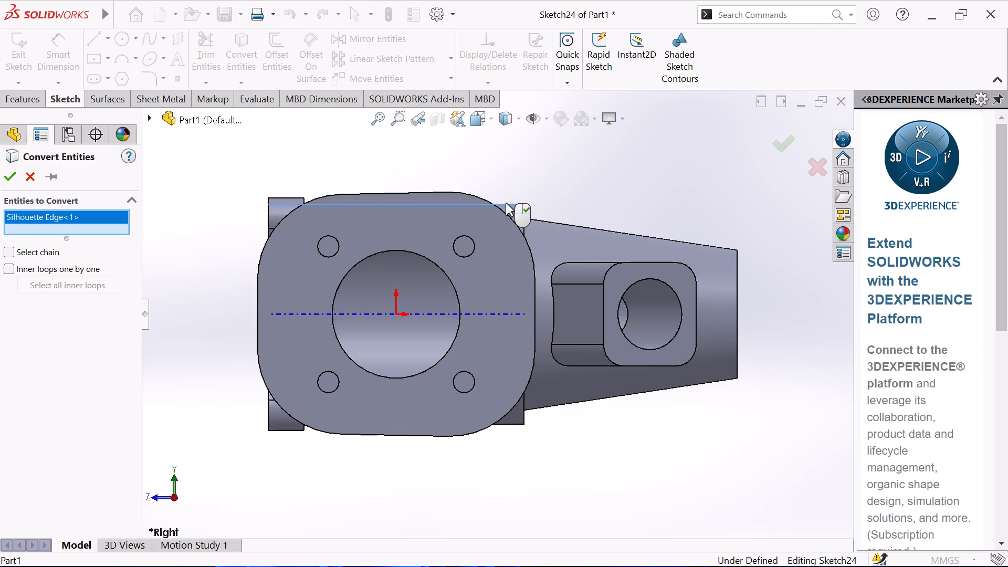
left_click(511, 425)
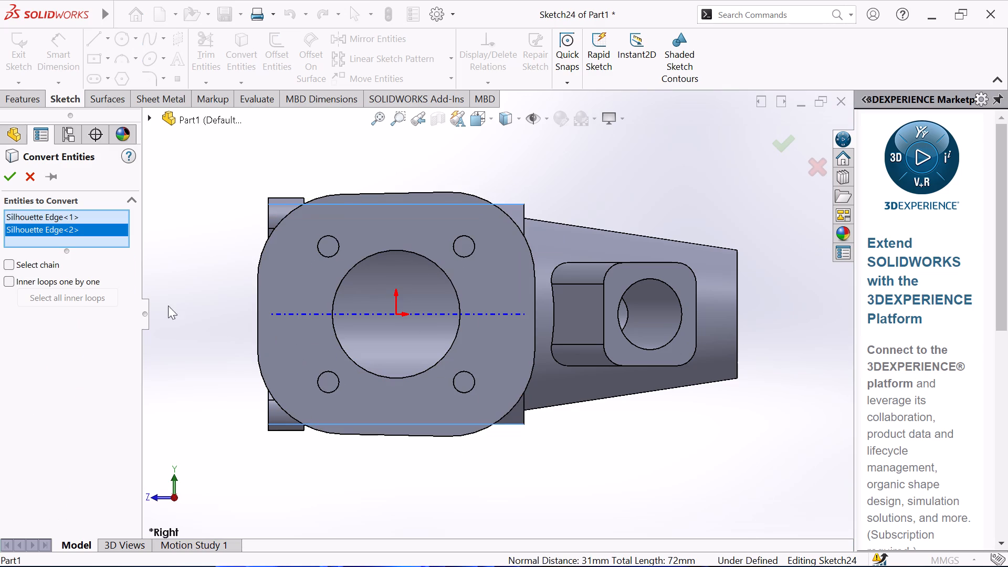
left_click(3, 178)
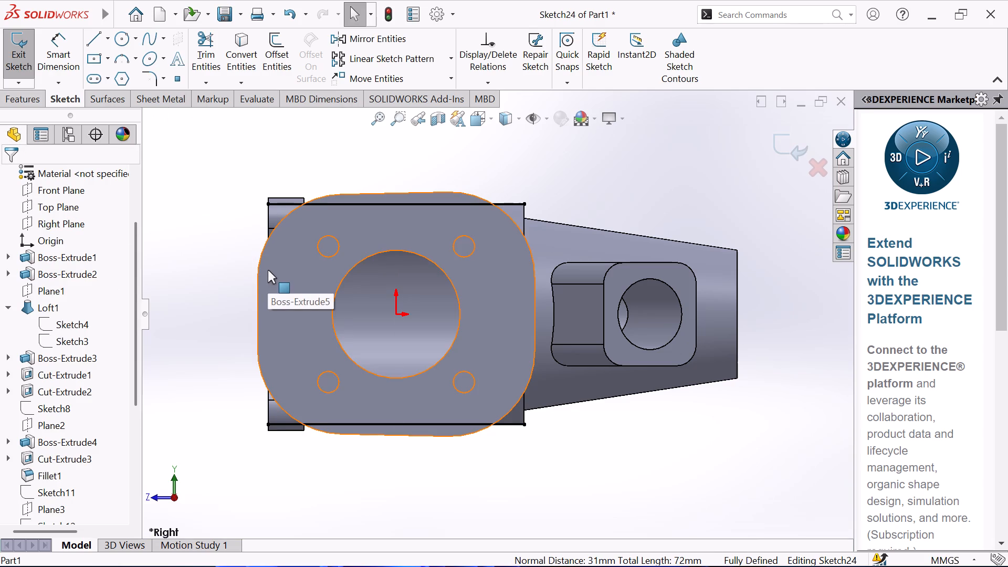
Draw a vertical construction centerline through the origin, extending beyond both converted silhouette edges.
left_click(108, 42)
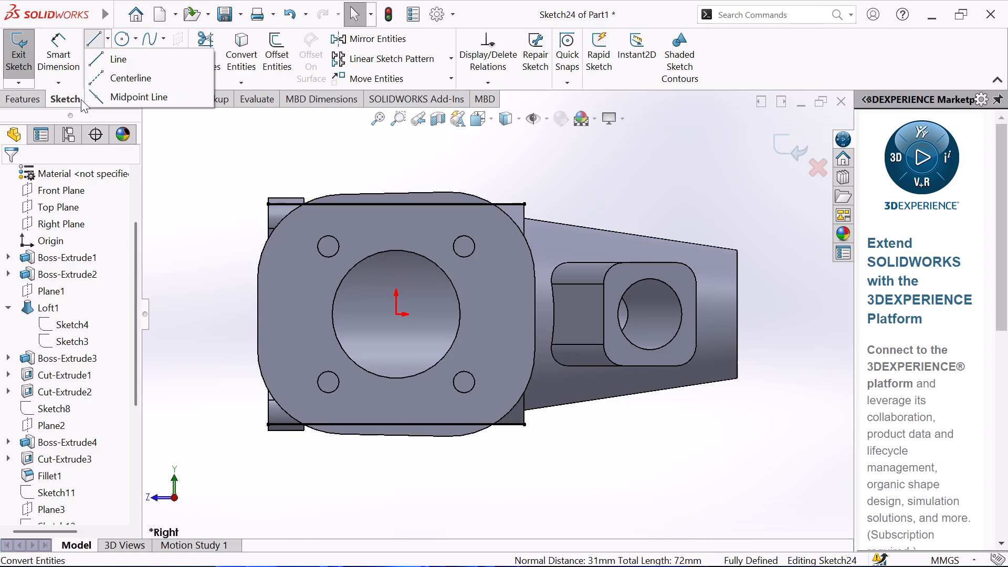
left_click(99, 68)
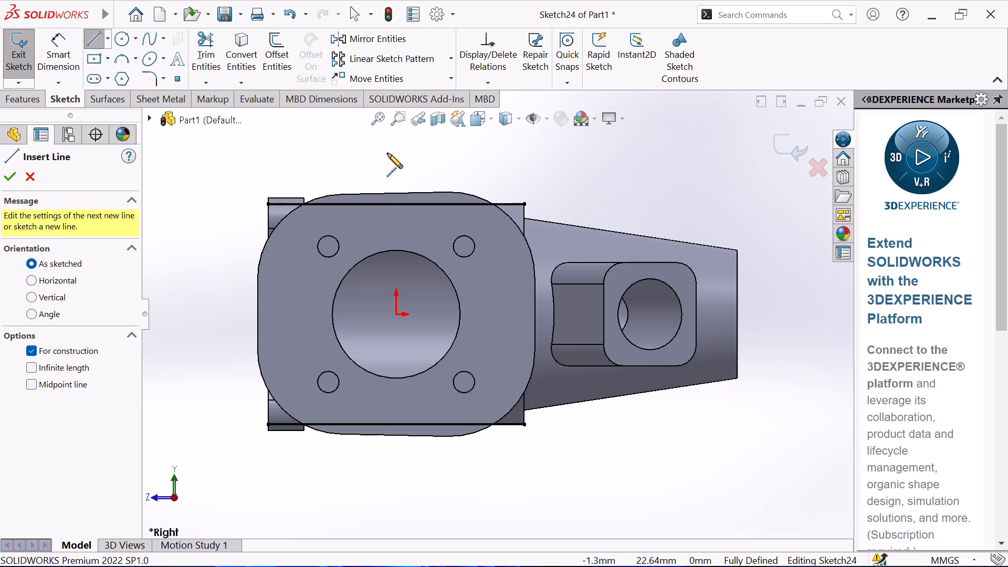
left_click(396, 147)
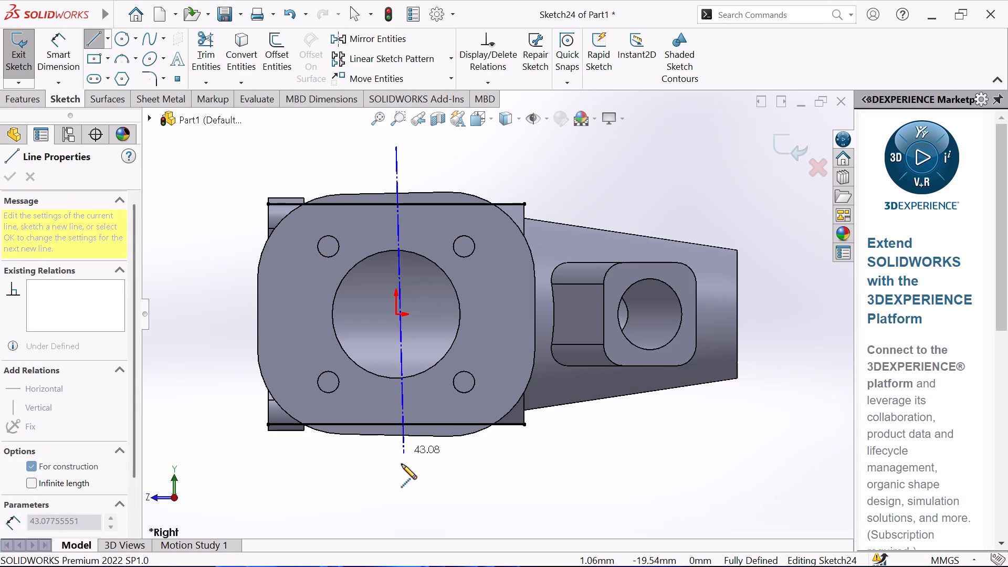
left_click(396, 489)
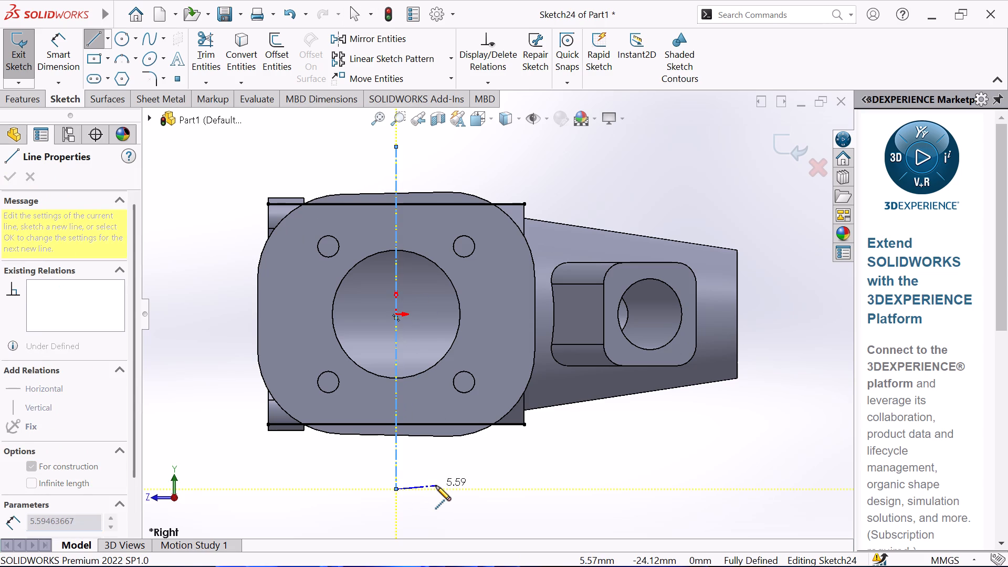
right_click(436, 486)
left_click(501, 371)
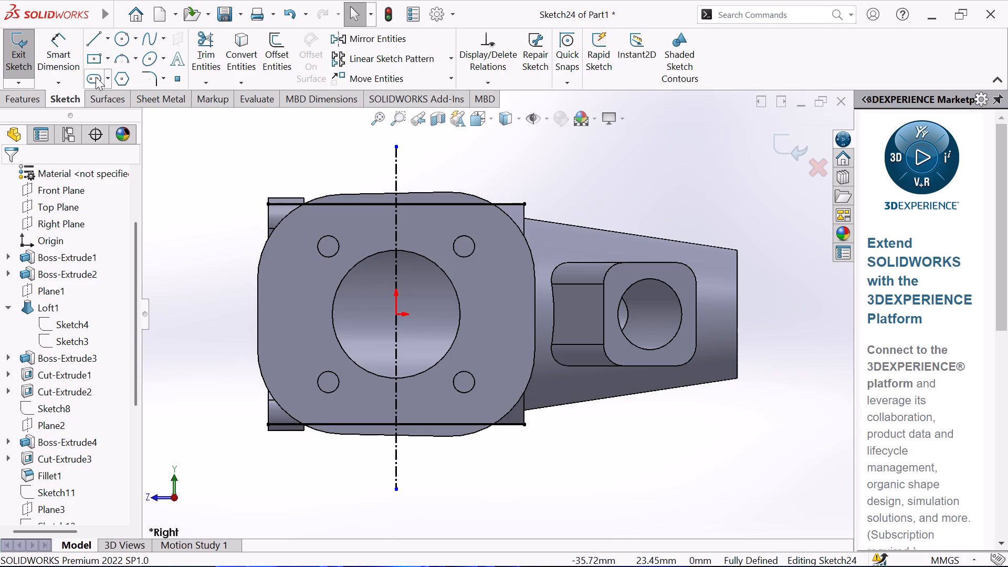
Sketch a corner rectangle about 30 mm wide and 4.8 mm high on the upper silhouette line, spanning the vertical centerline.
left_click(110, 58)
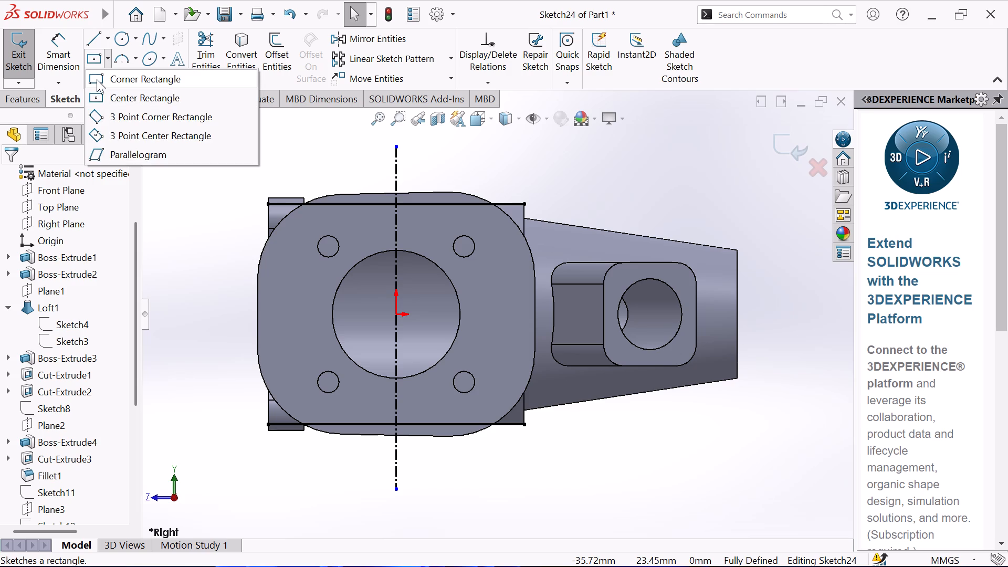
left_click(97, 80)
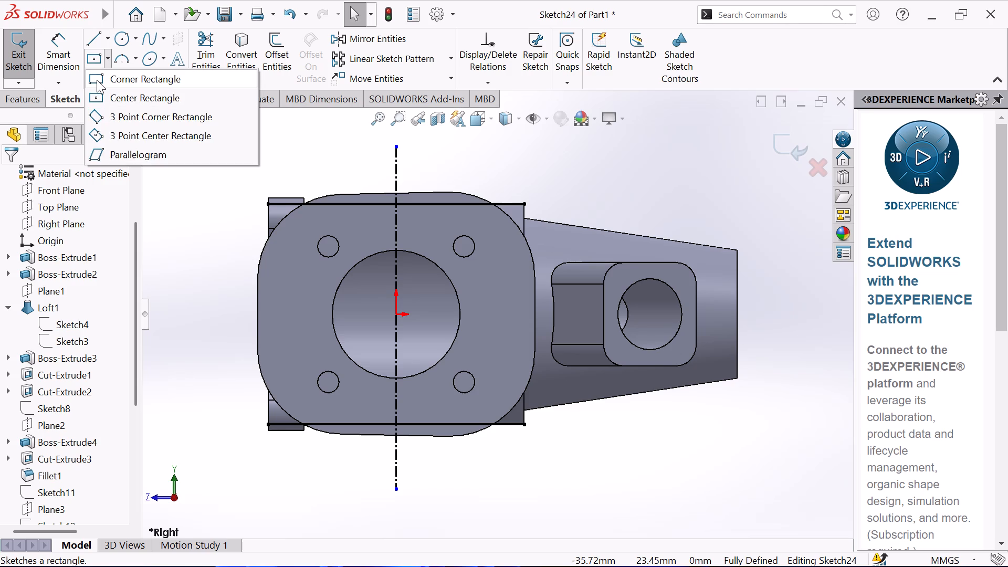
left_click(290, 202)
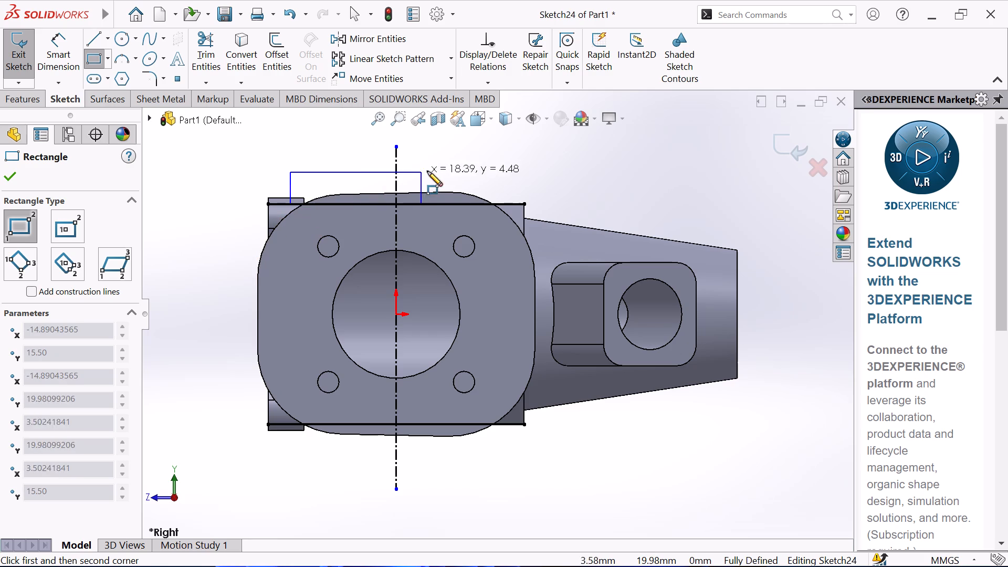
left_click(503, 170)
right_click(541, 175)
left_click(580, 187)
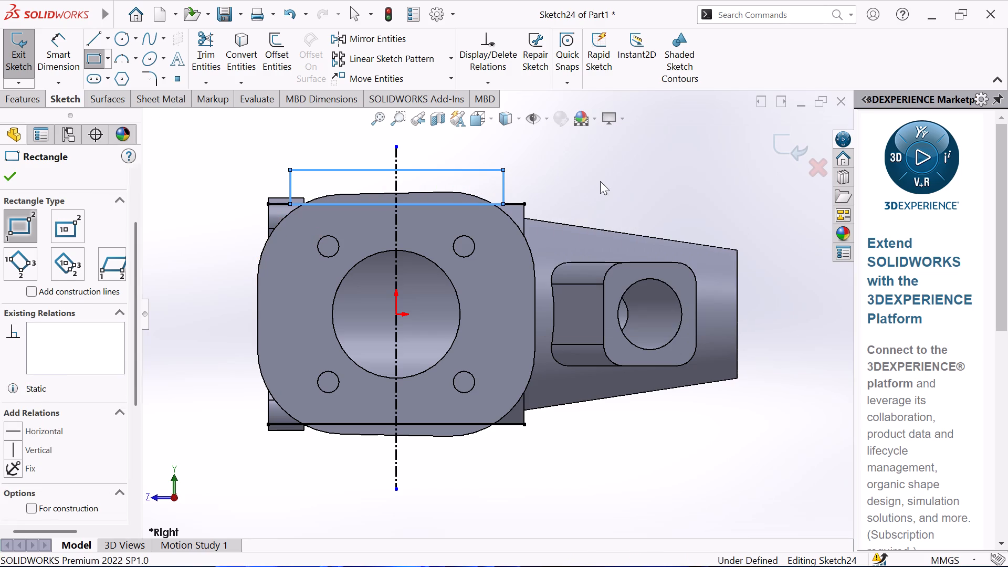
Make the upper rectangle's two outer corner points symmetric about the vertical construction centerline.
left_click(474, 82)
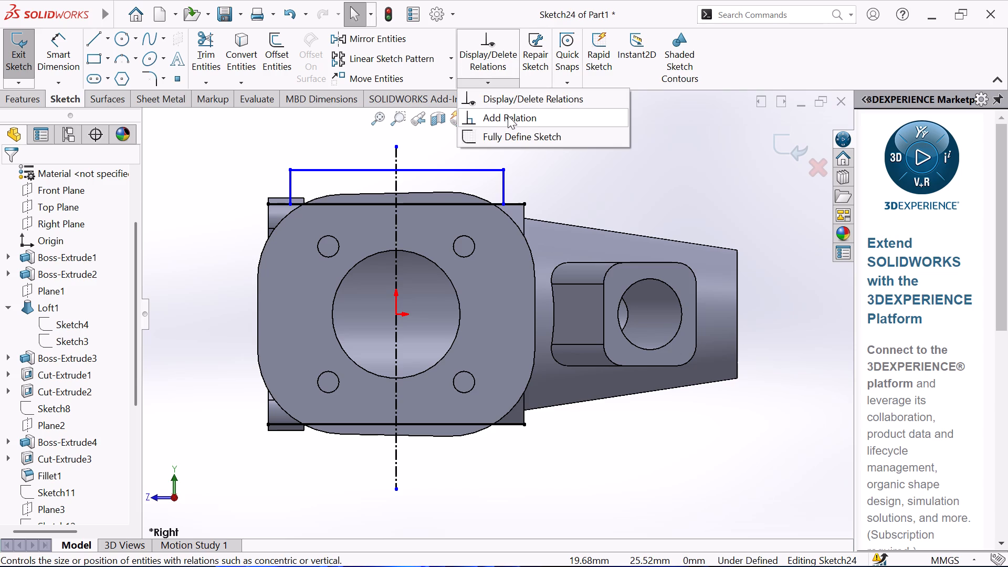
left_click(508, 115)
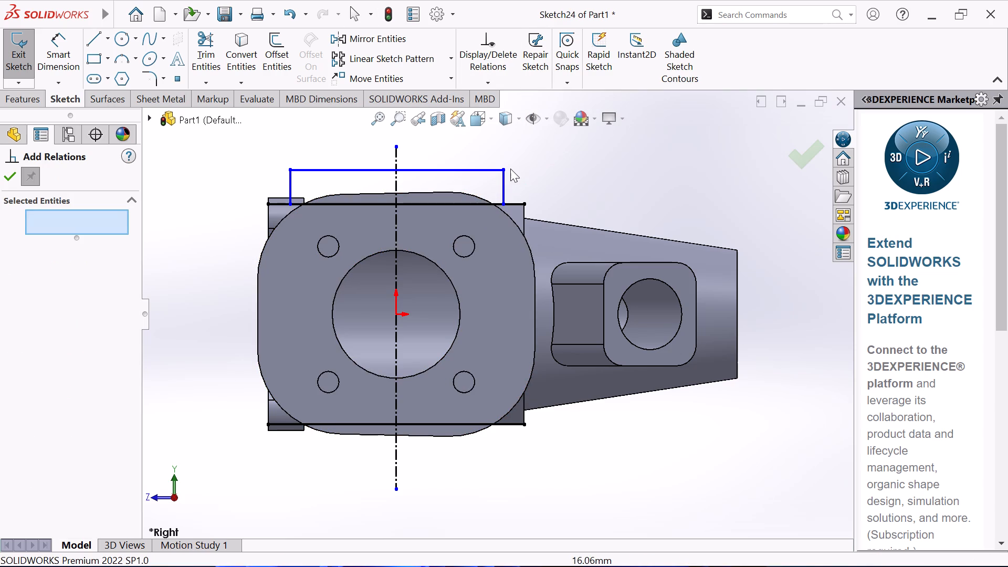
left_click(506, 170)
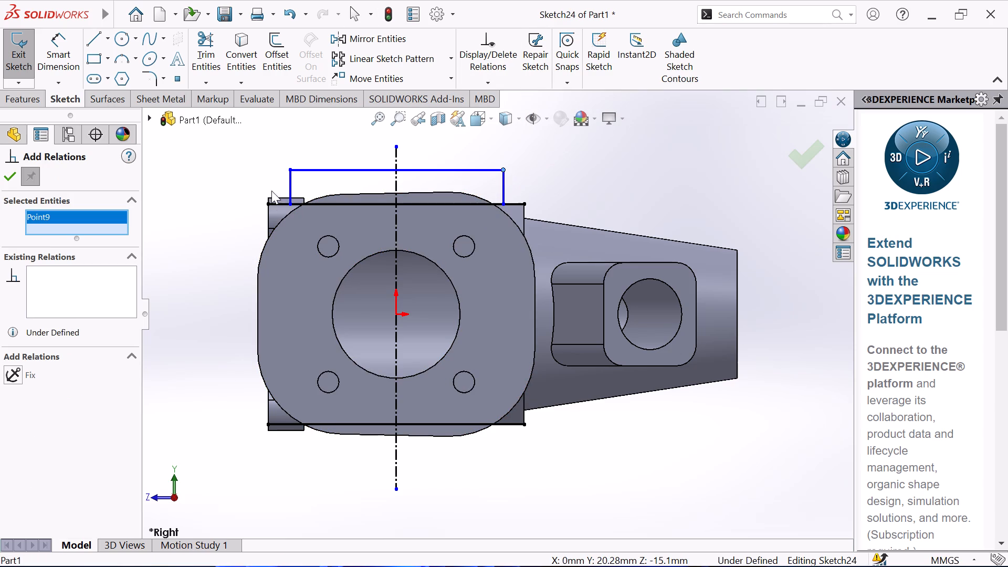
left_click(291, 170)
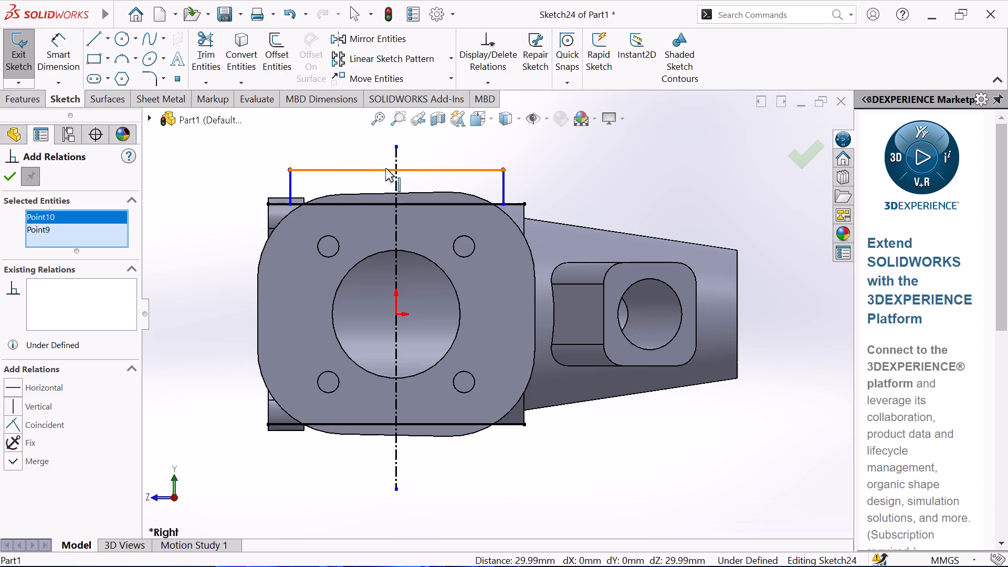
left_click(396, 160)
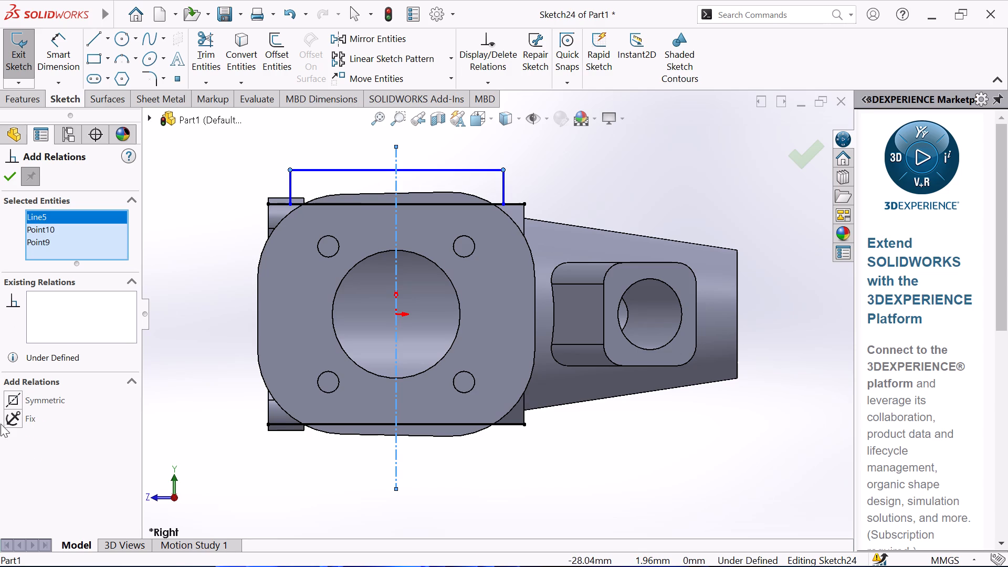
left_click(17, 394)
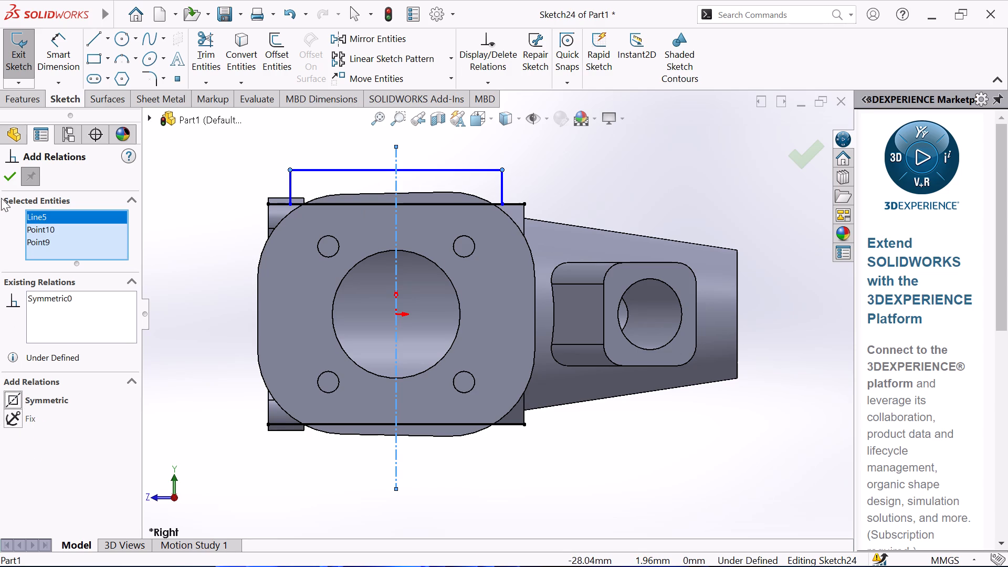
left_click(6, 175)
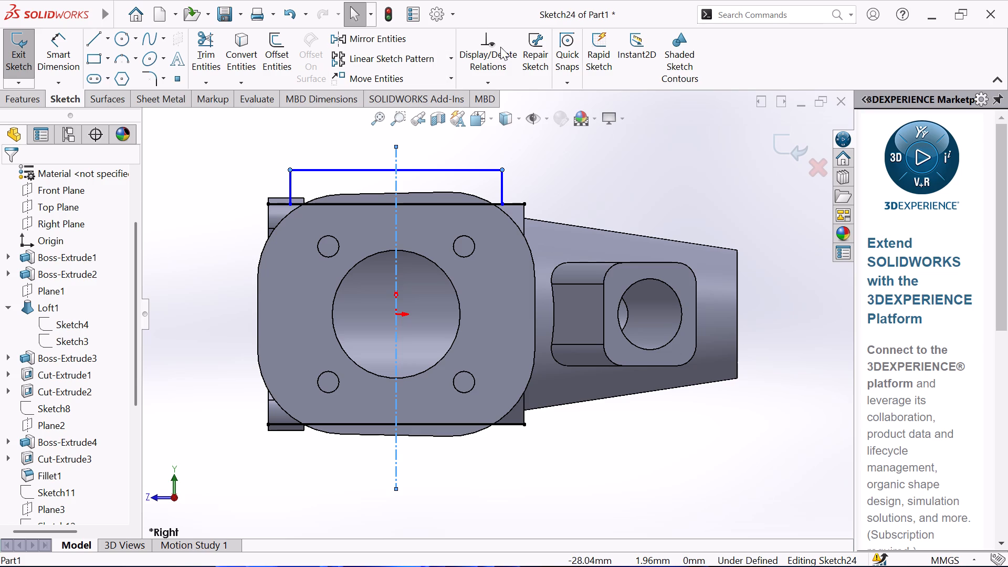
Dimension the upper rectangle to a width of 31 mm and a height of 5 mm.
left_click(66, 59)
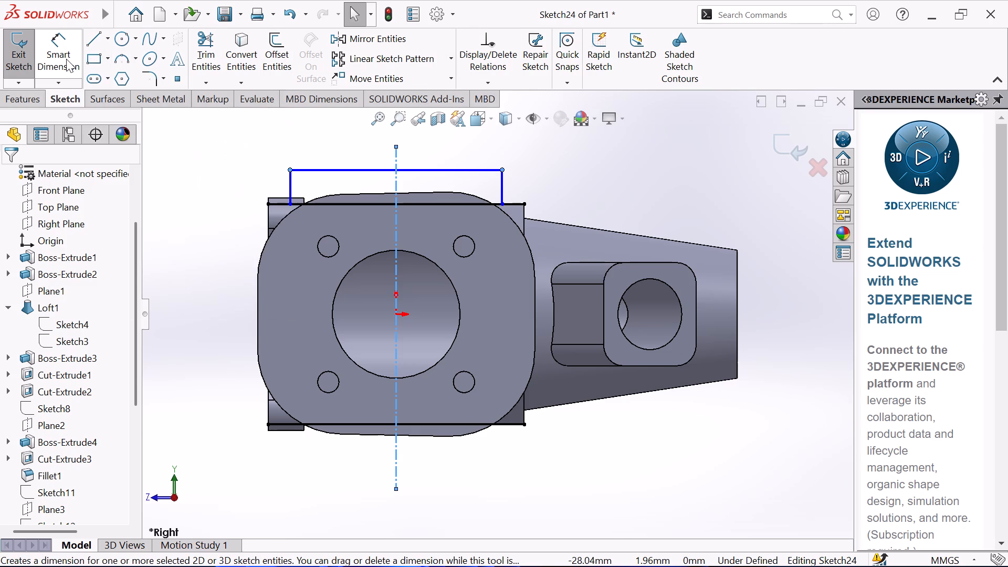
left_click(423, 169)
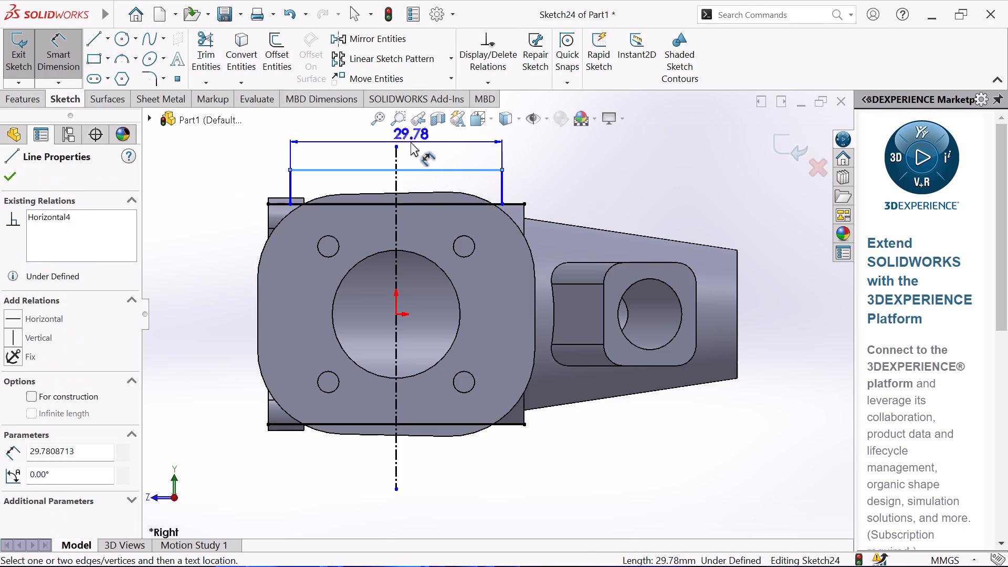
left_click(411, 142)
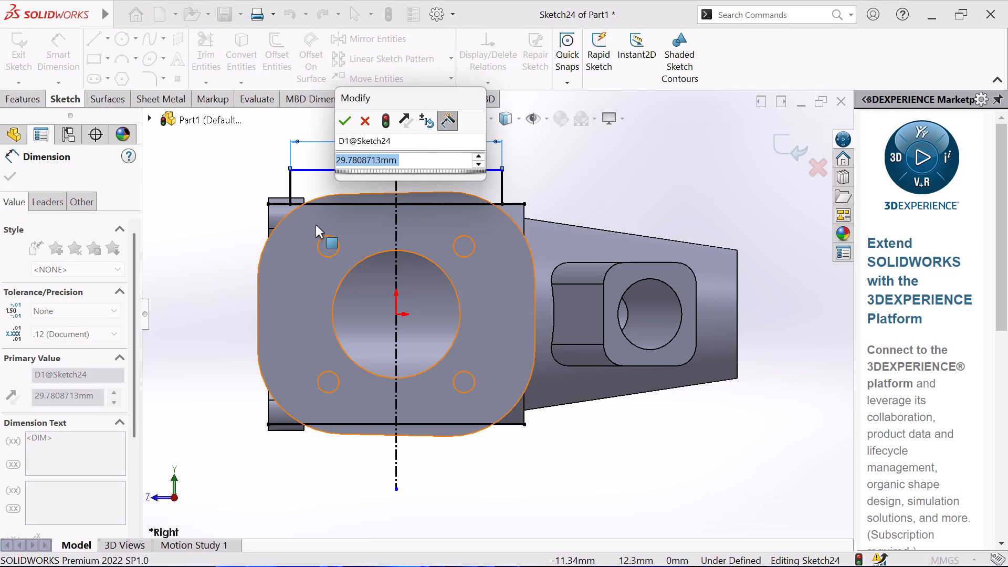
type("31")
key("Return")
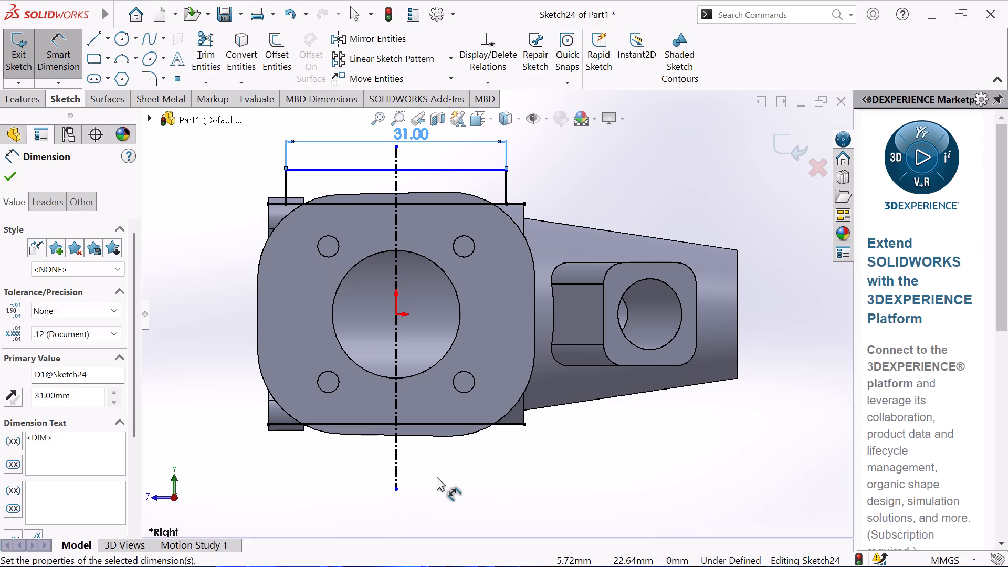
left_click(507, 181)
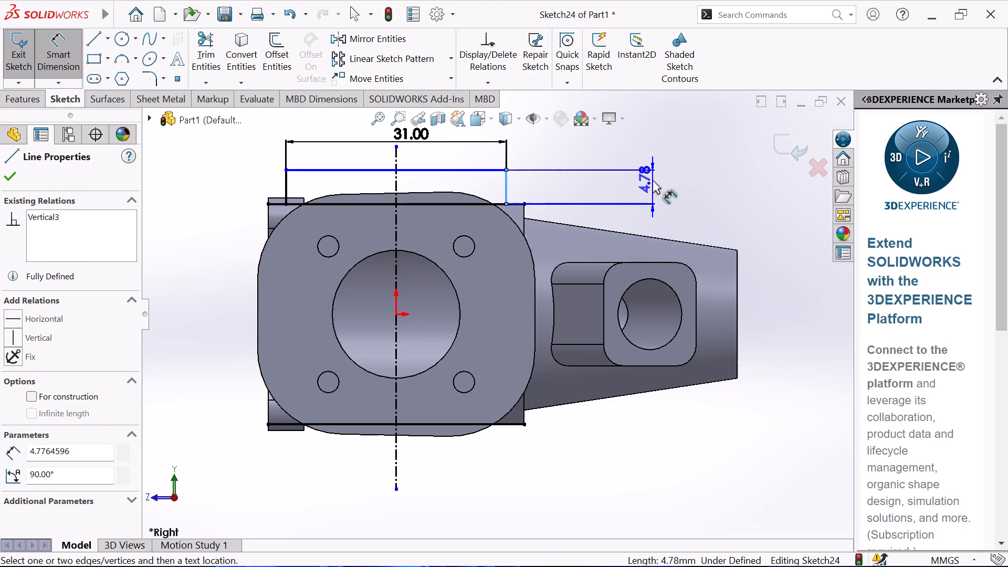
left_click(653, 180)
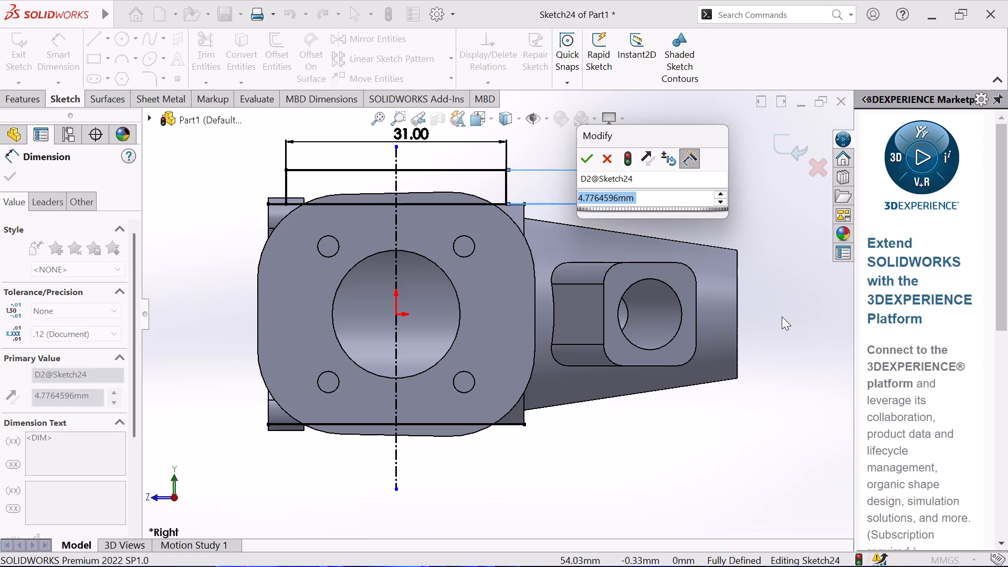
key("5")
key("Return")
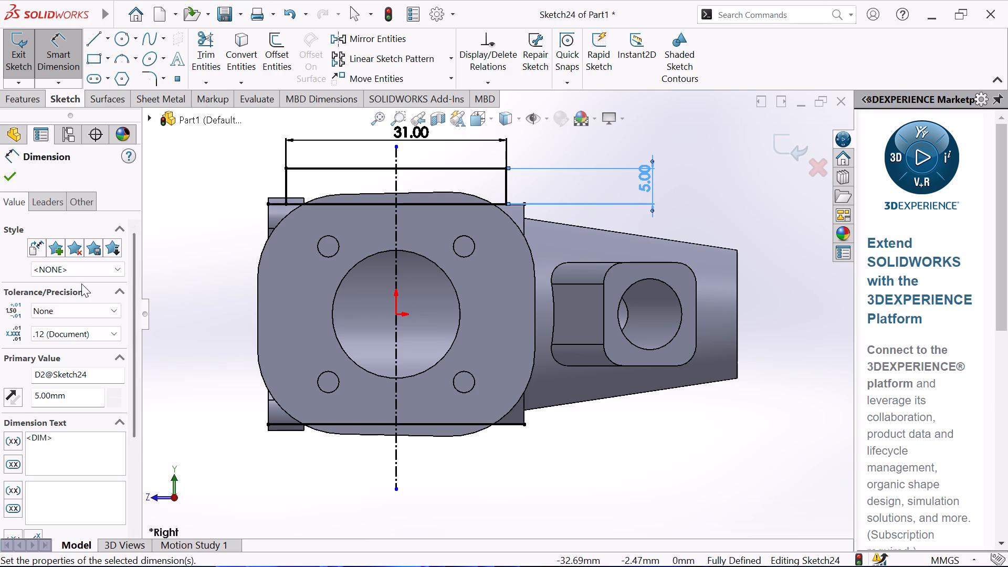
left_click(4, 176)
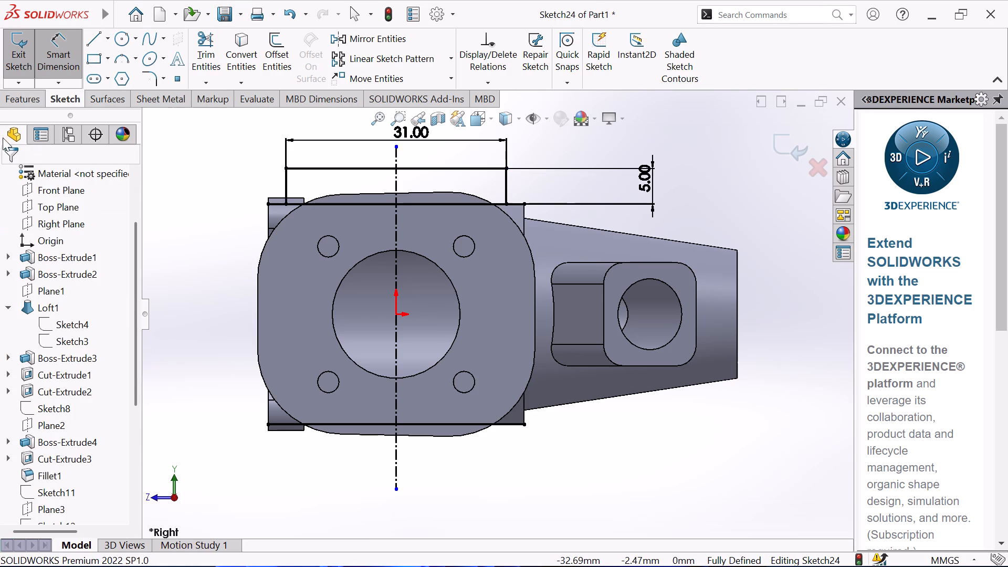
Sketch a corner rectangle about 30 mm wide and 3.9 mm high below the lower silhouette line, spanning the vertical centerline.
left_click(92, 54)
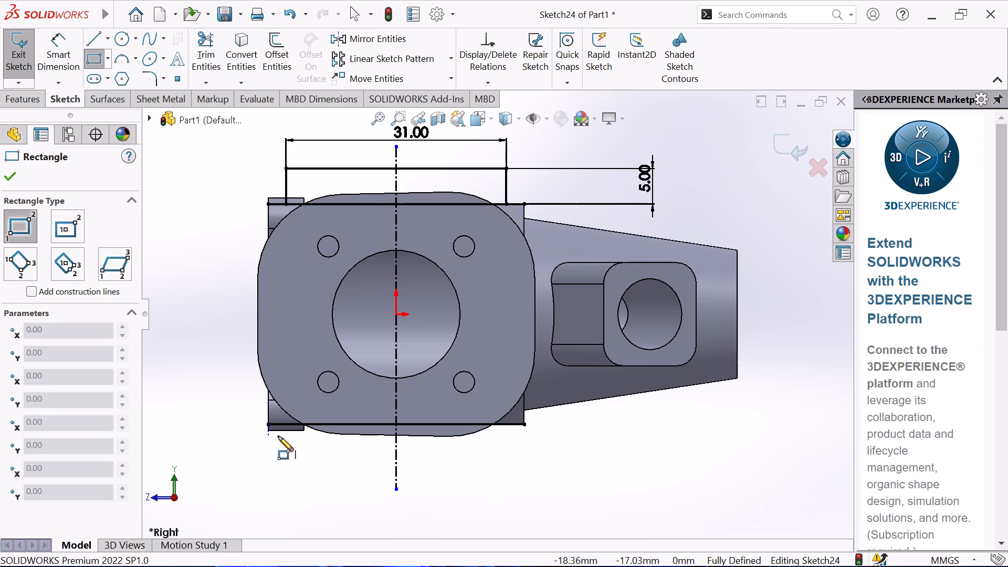
left_click(293, 425)
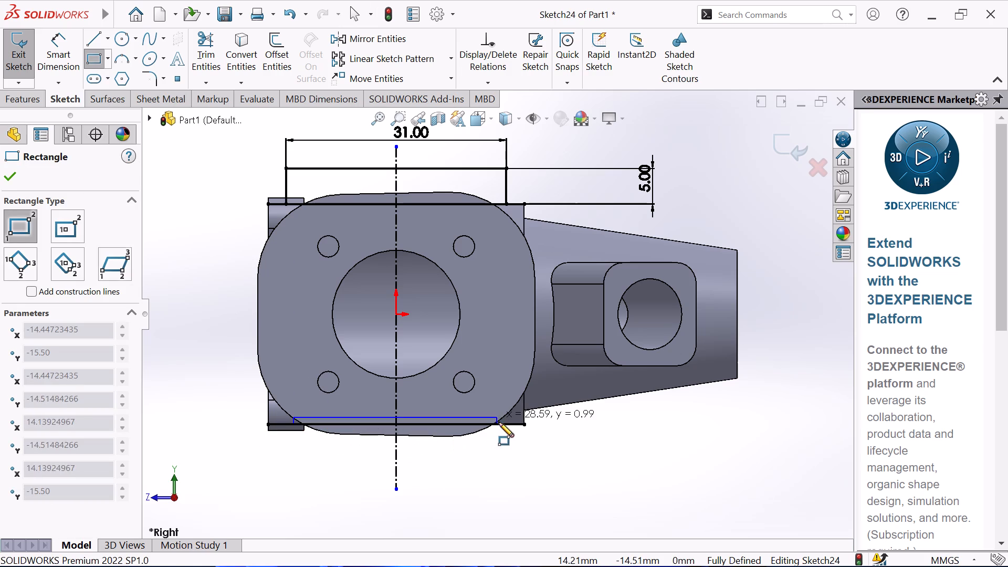
left_click(507, 452)
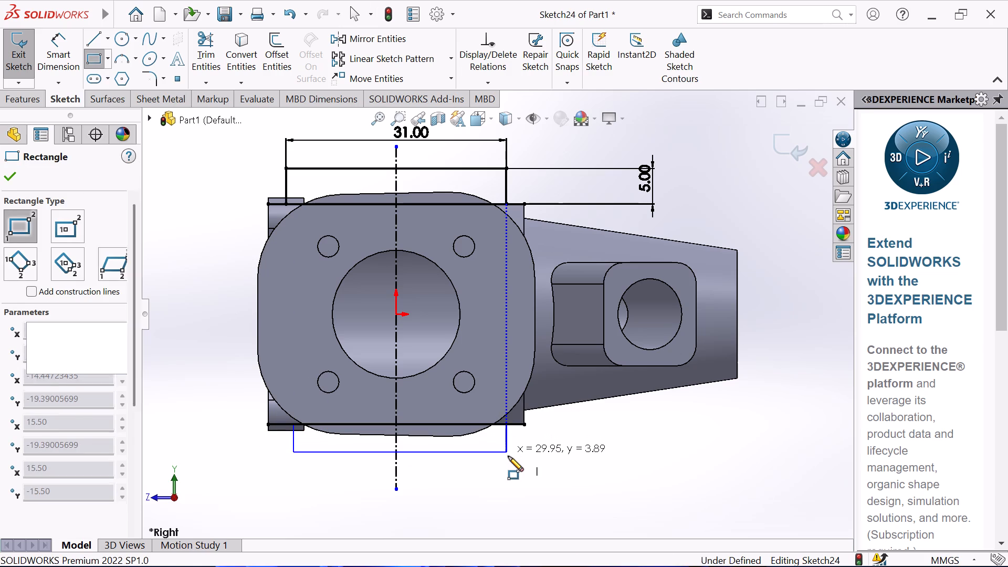
right_click(586, 456)
left_click(640, 427)
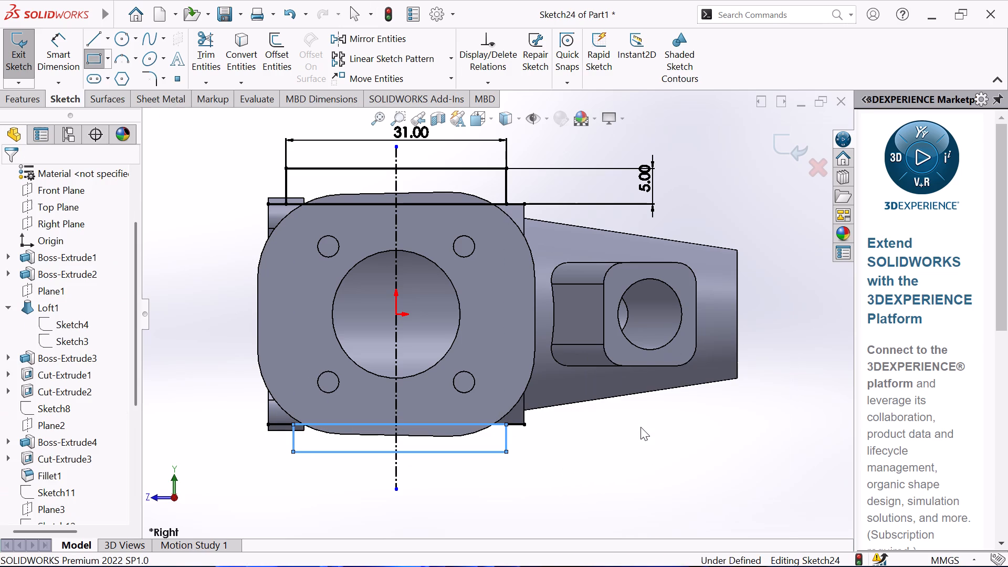
Dimension the lower rectangle's width to 31 mm.
left_click(75, 49)
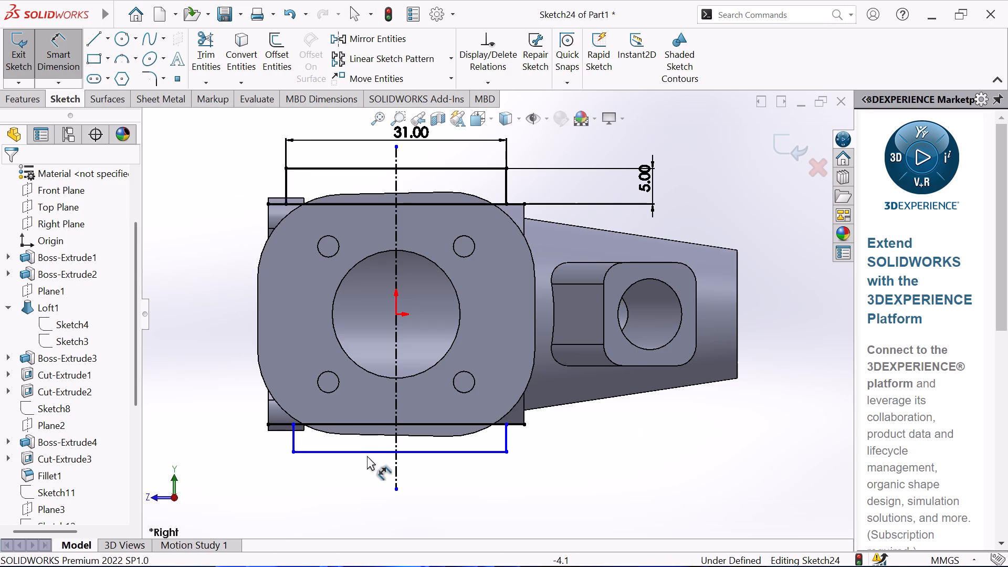
left_click(367, 455)
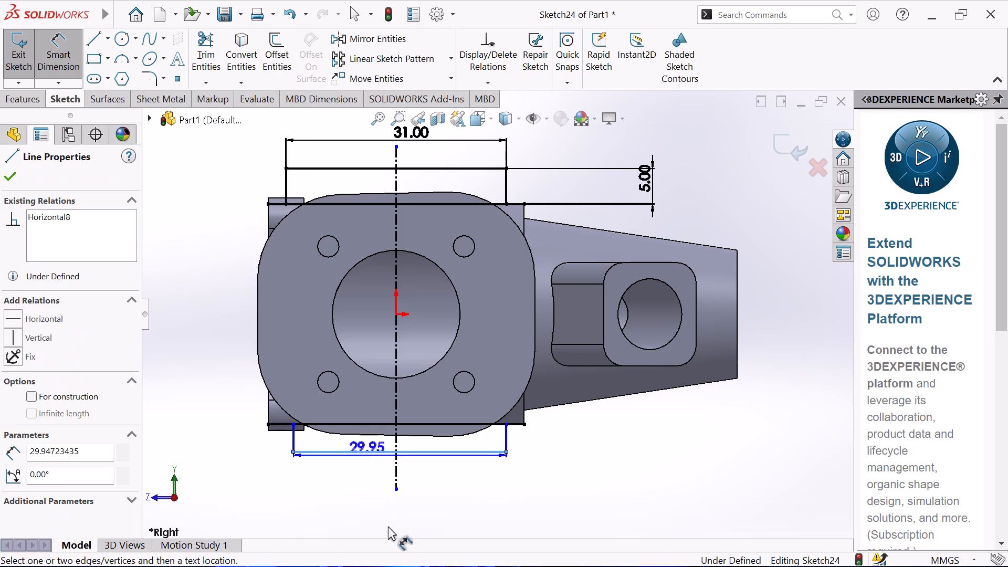
left_click(390, 508)
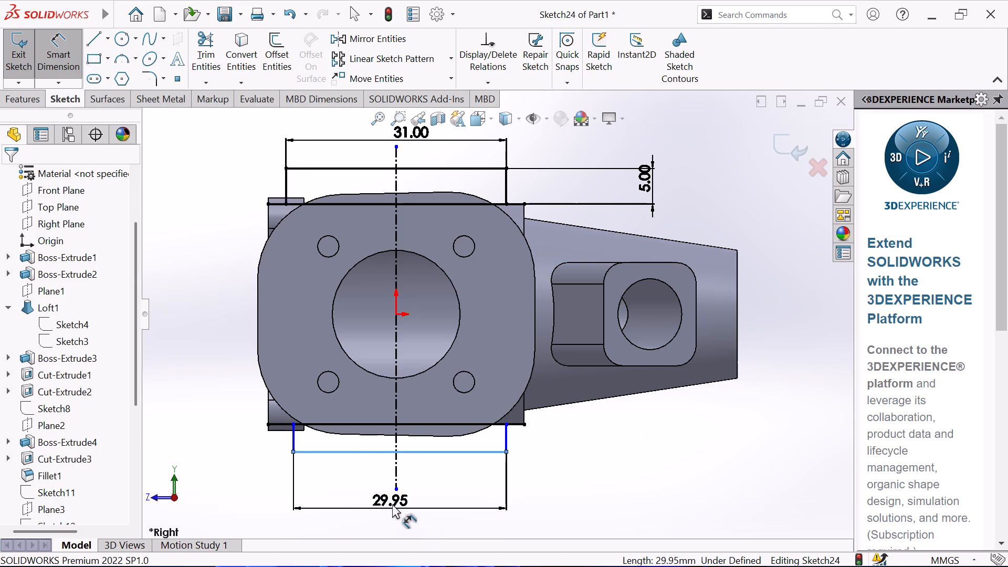
key("3")
key("1")
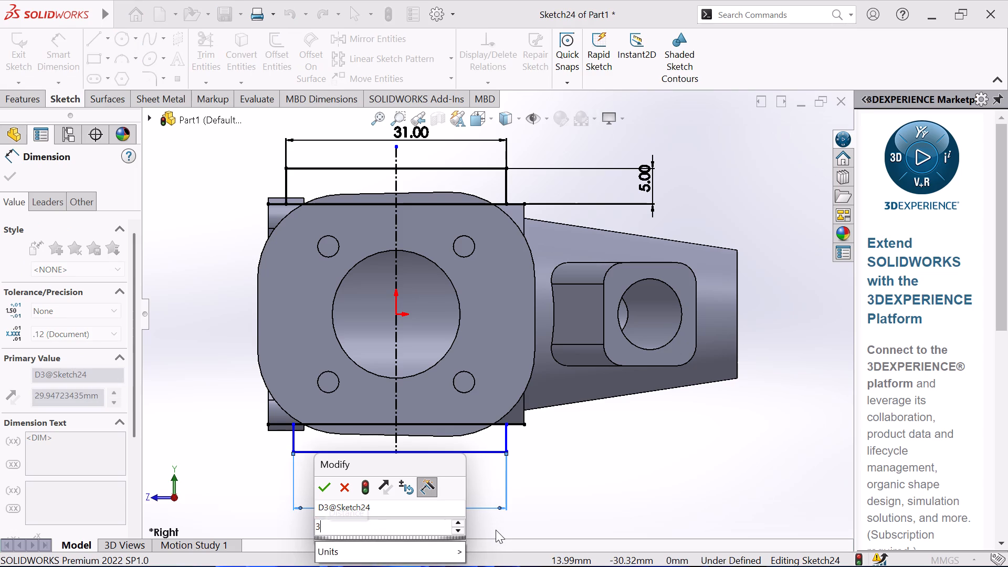
key("Return")
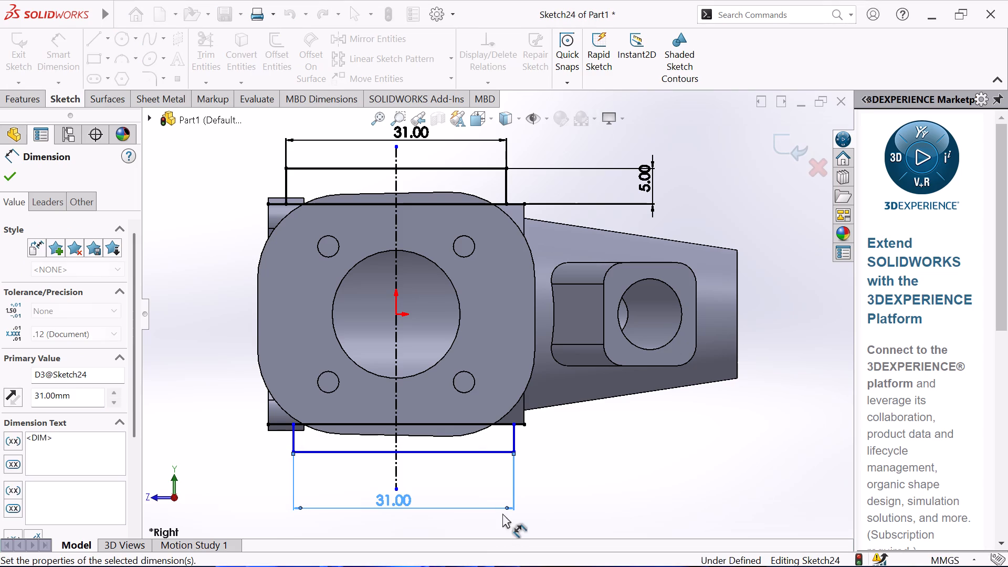
right_click(580, 438)
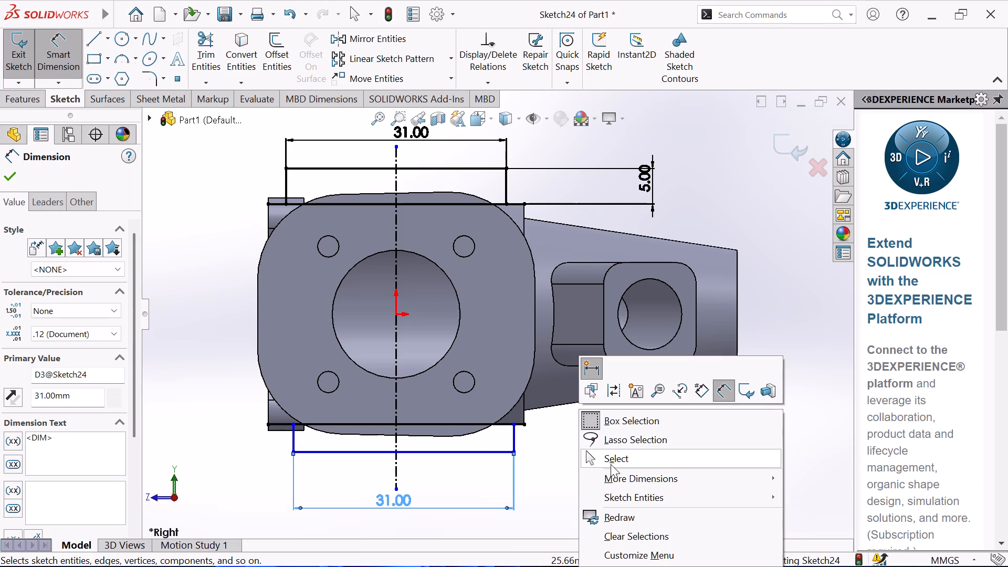
left_click(611, 464)
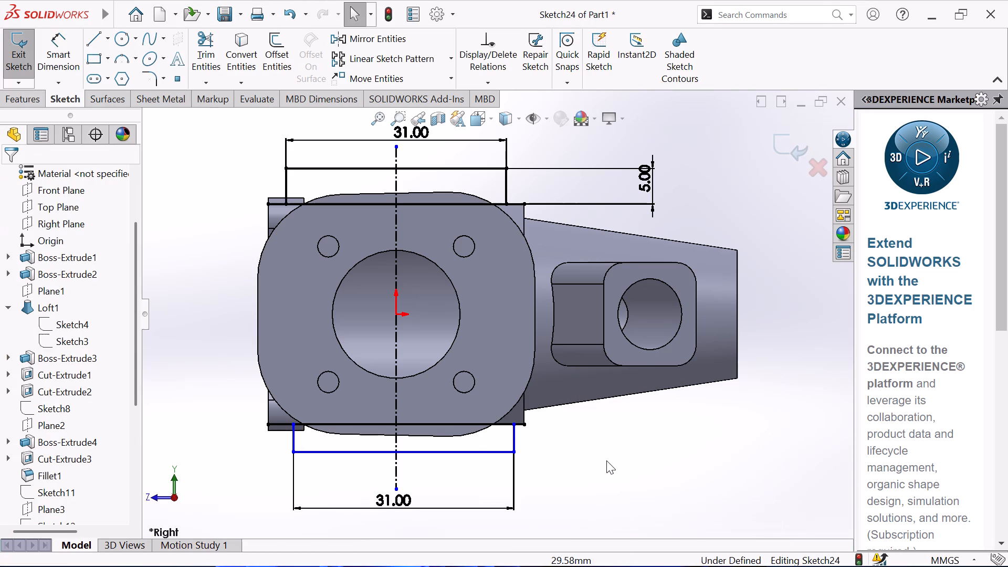
Make the lower rectangle's two outer corner points symmetric about the vertical construction centerline.
left_click(481, 87)
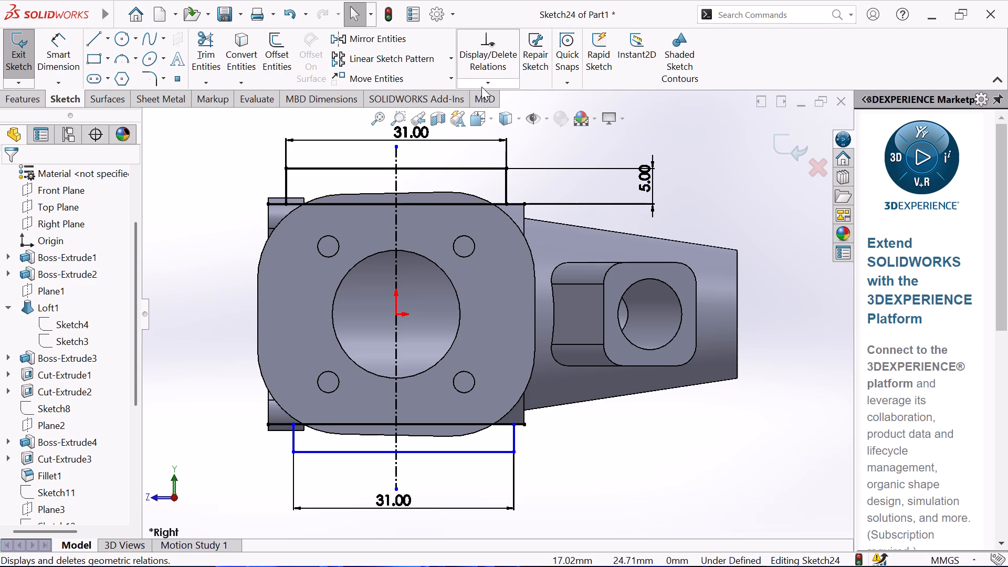
left_click(531, 113)
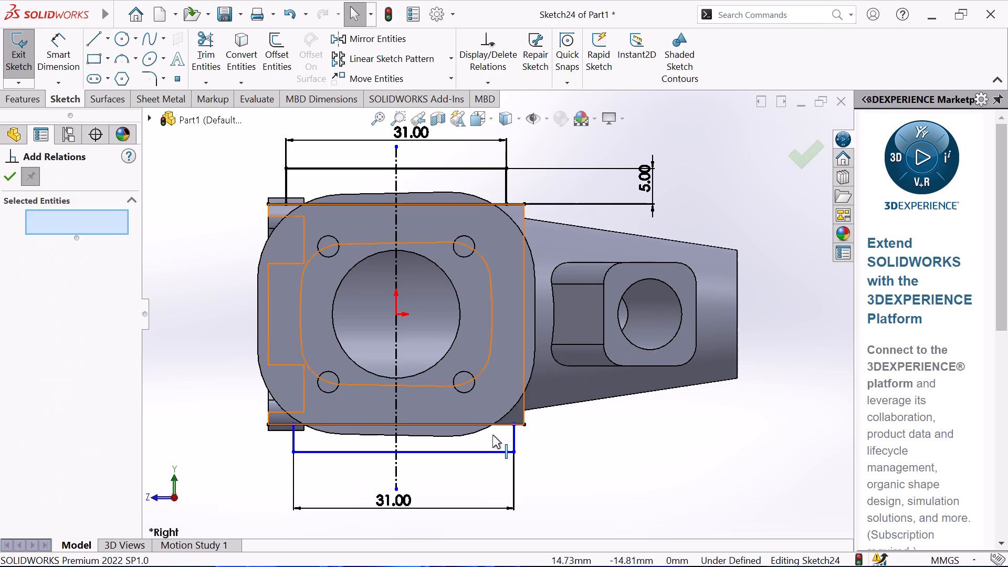
left_click(513, 451)
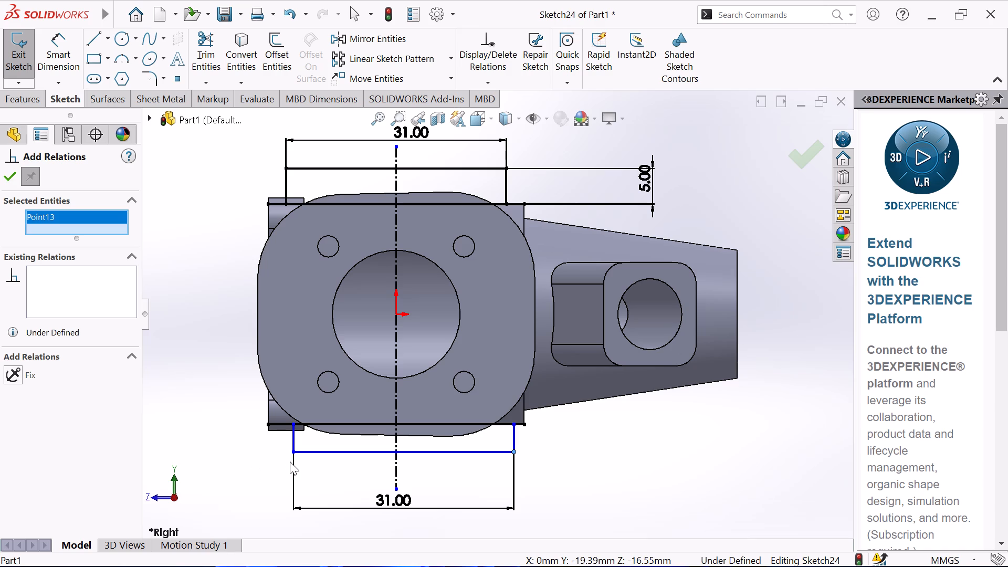
left_click(291, 451)
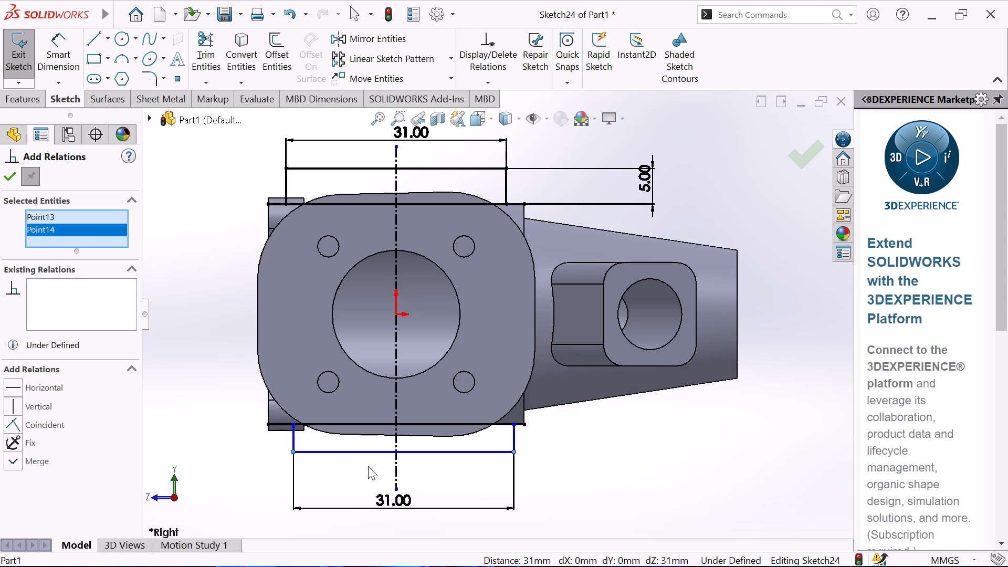
left_click(400, 475)
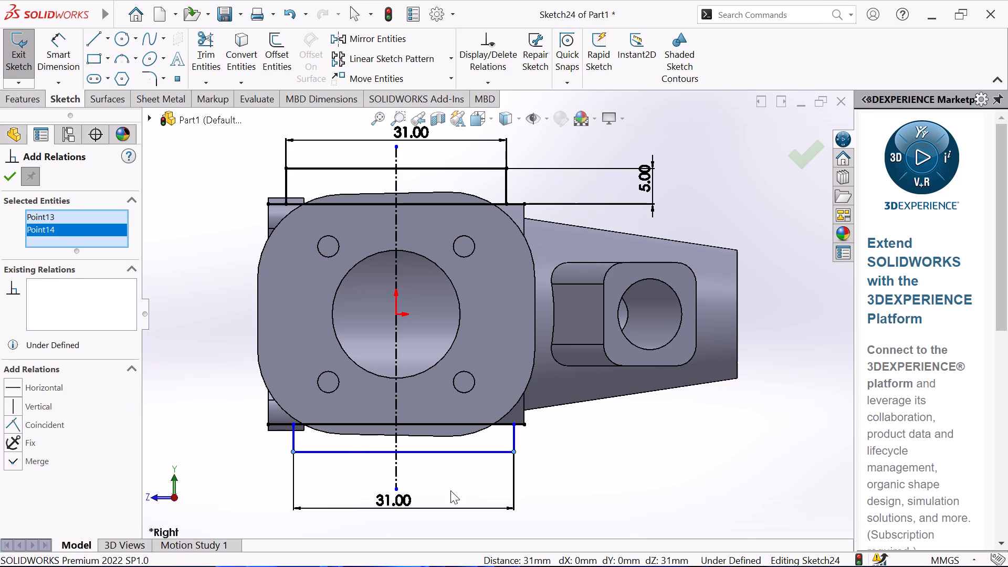
left_click(391, 478)
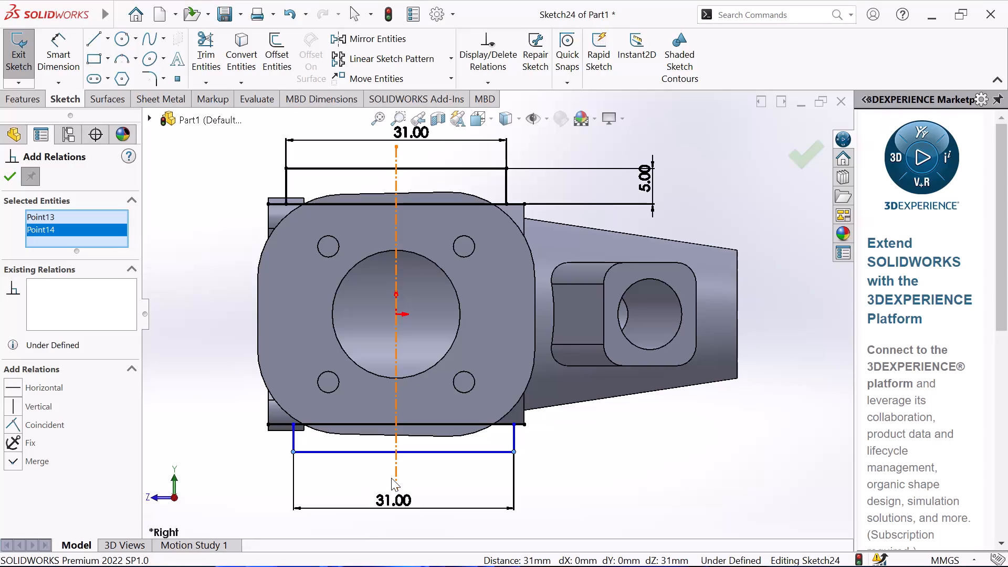
left_click(394, 469)
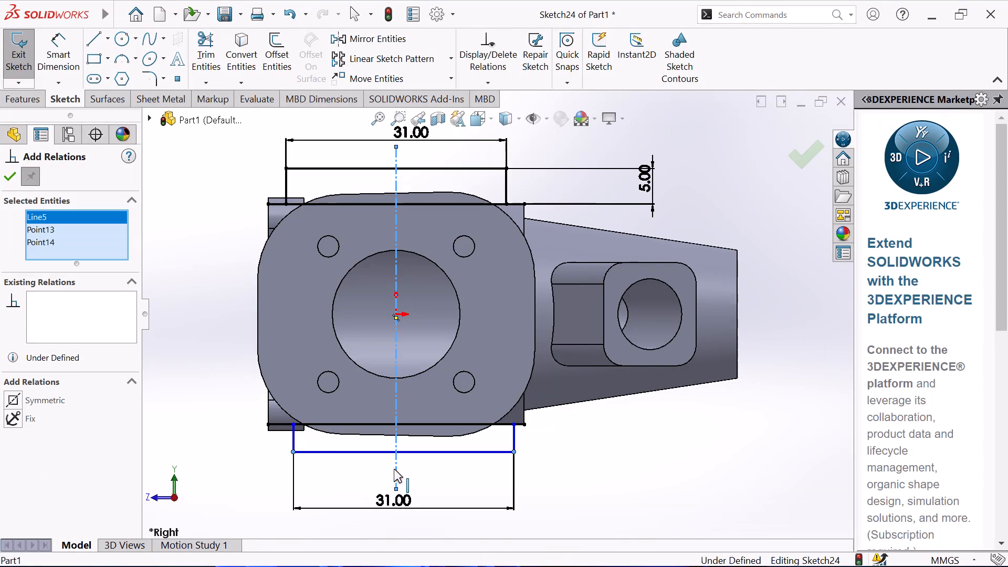
left_click(14, 402)
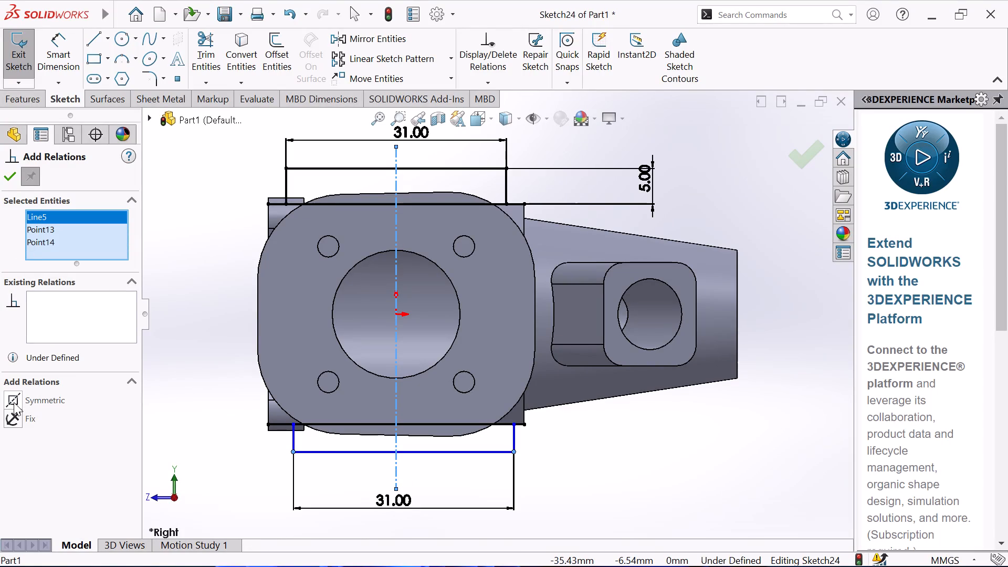
left_click(9, 171)
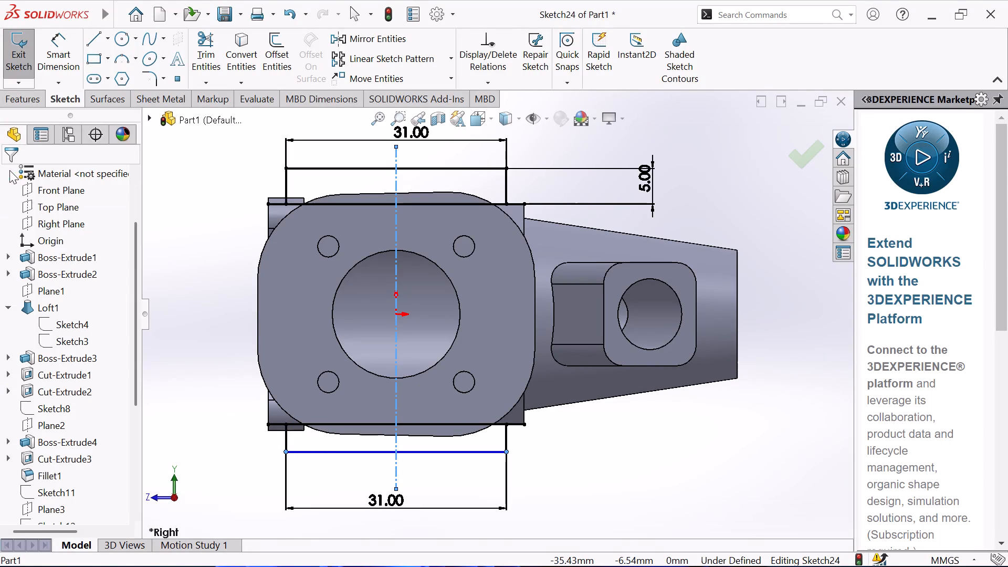
Dimension the lower rectangle's height to 5 mm.
left_click(65, 48)
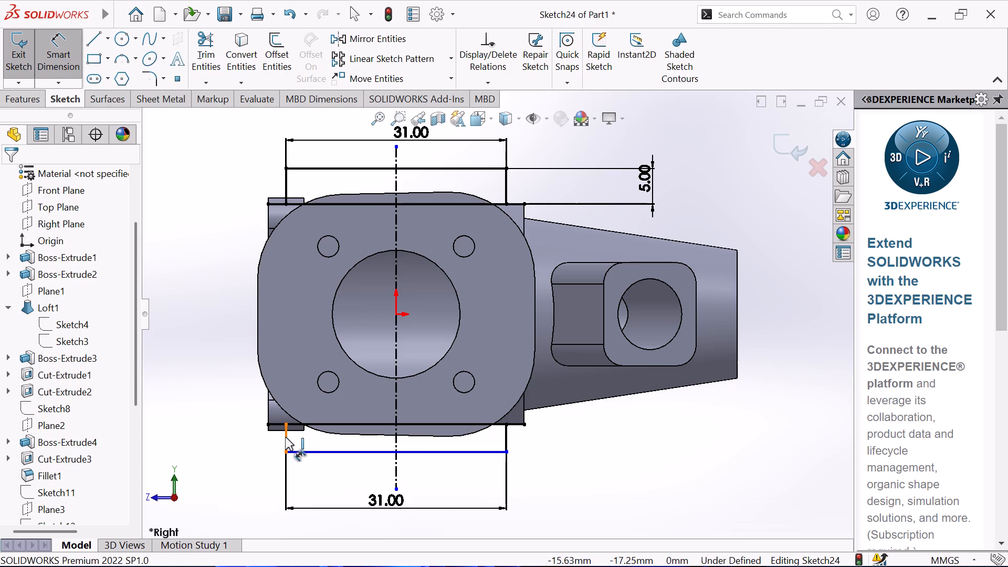
left_click(285, 437)
left_click(229, 437)
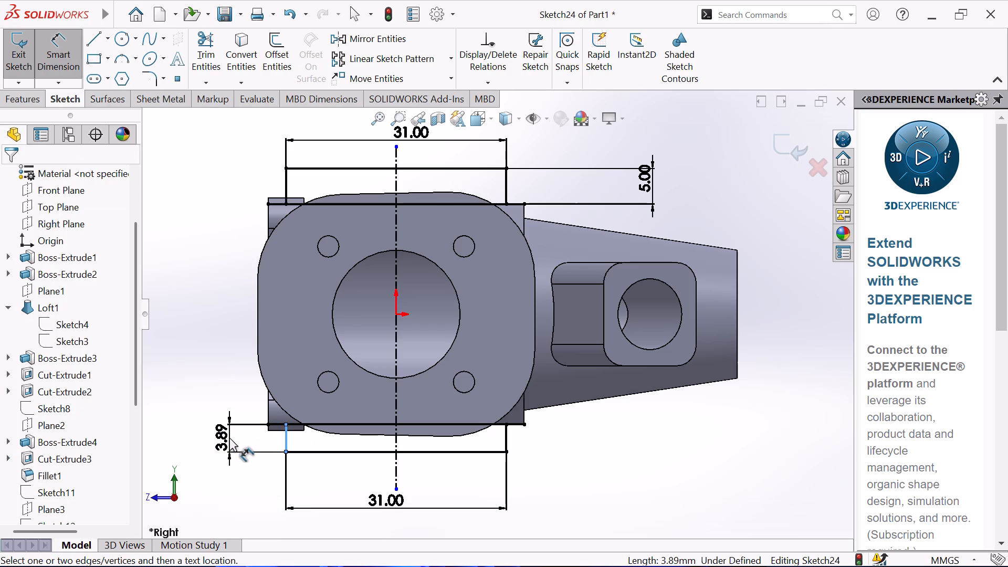
key("5")
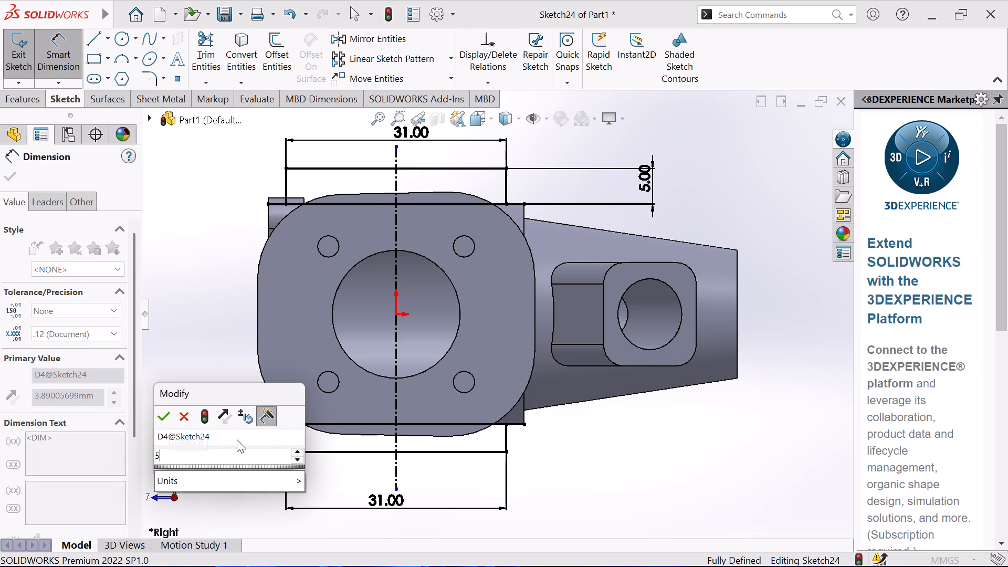
key("Return")
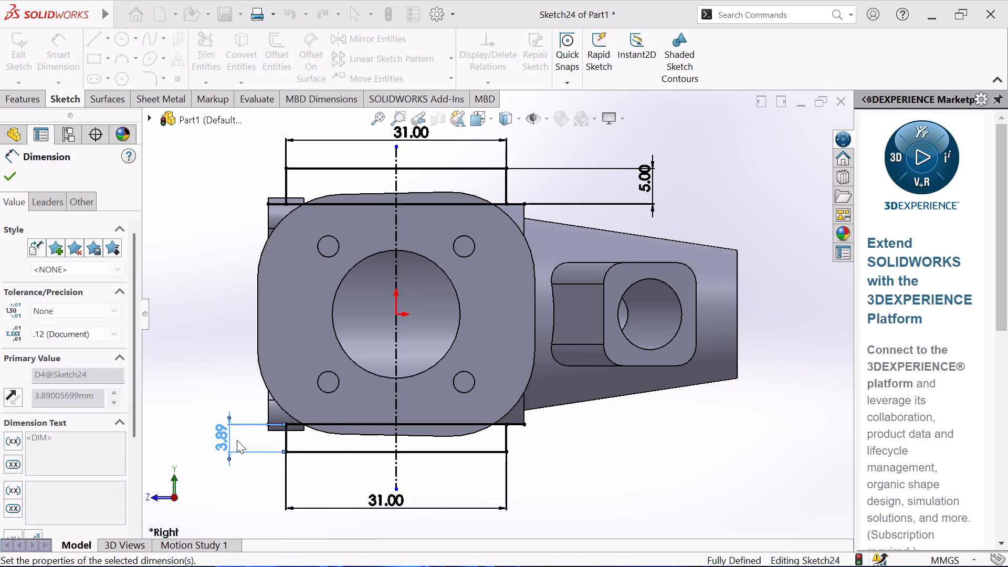
right_click(4, 145)
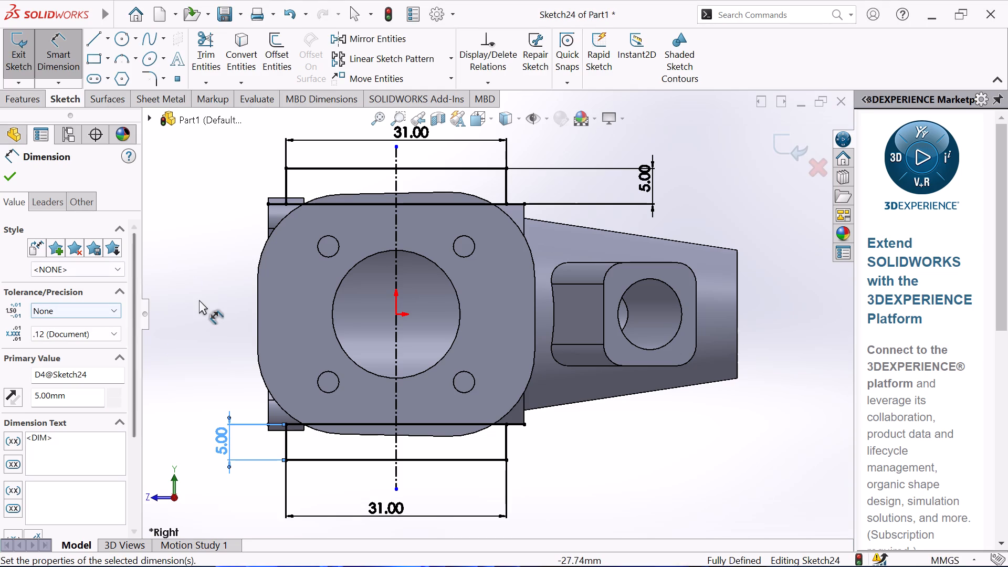
right_click(200, 299)
left_click(229, 348)
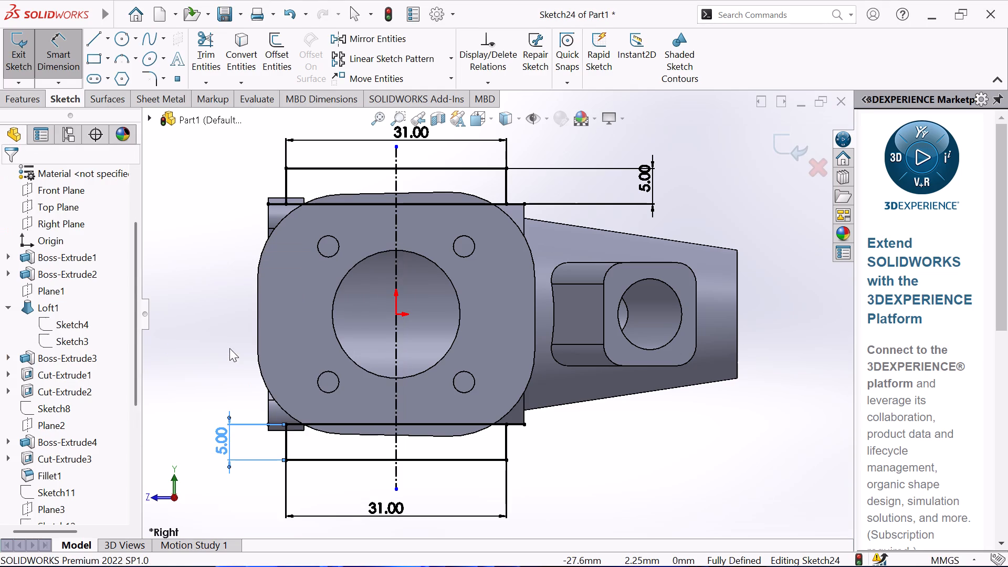
Trim the four line ends that extend beyond the sides of the upper and lower rectangles.
left_click(202, 60)
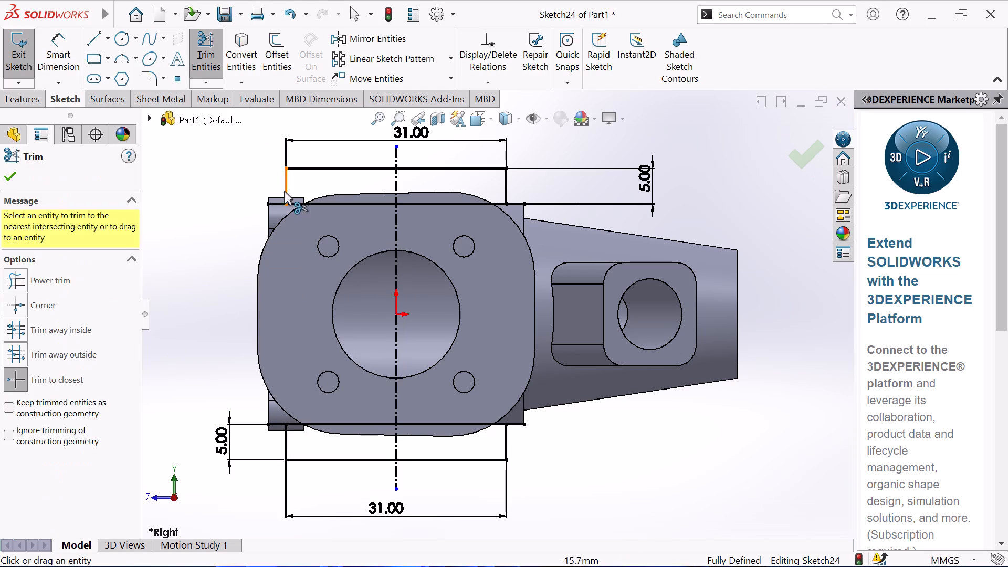
left_click(268, 204)
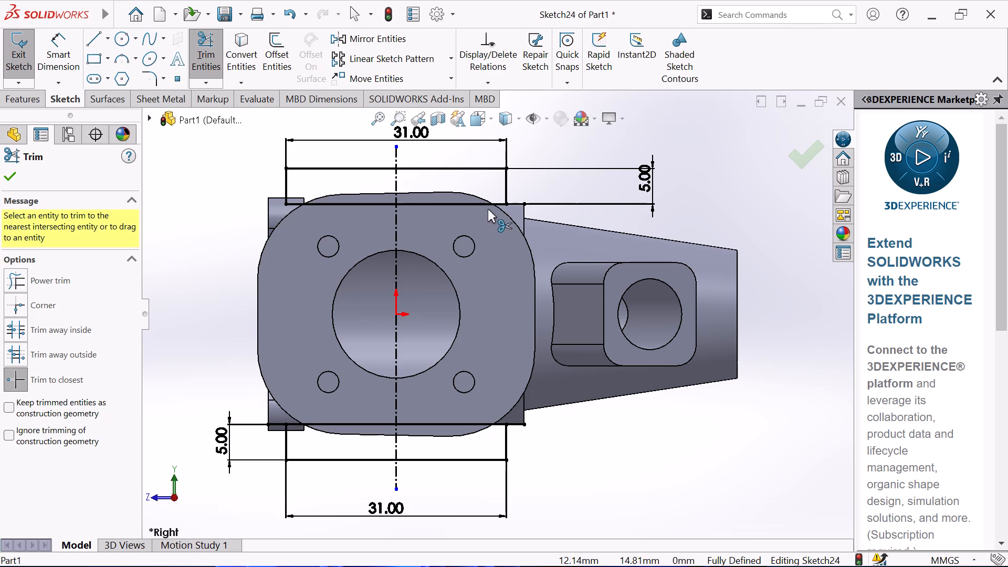
left_click(519, 204)
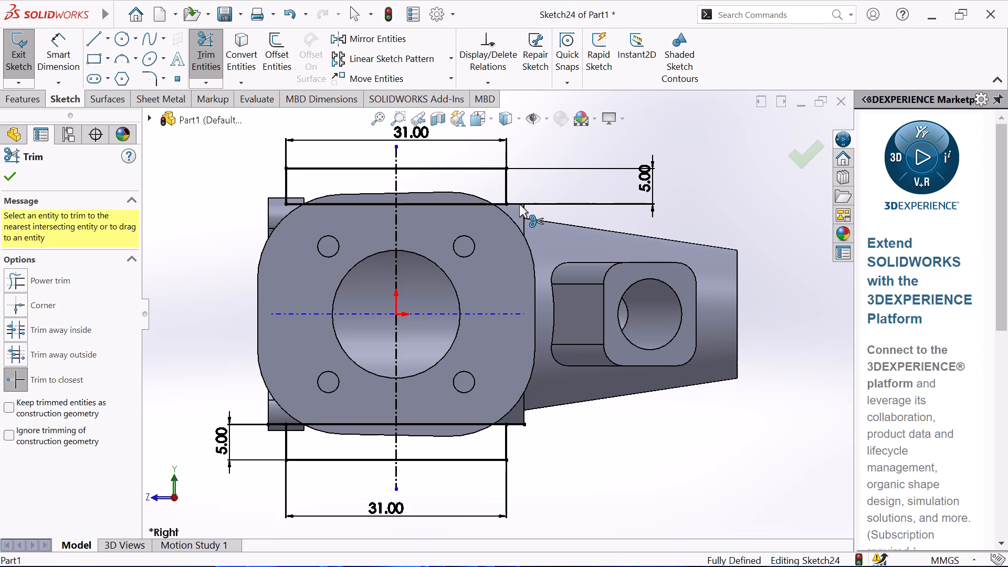
left_click(274, 423)
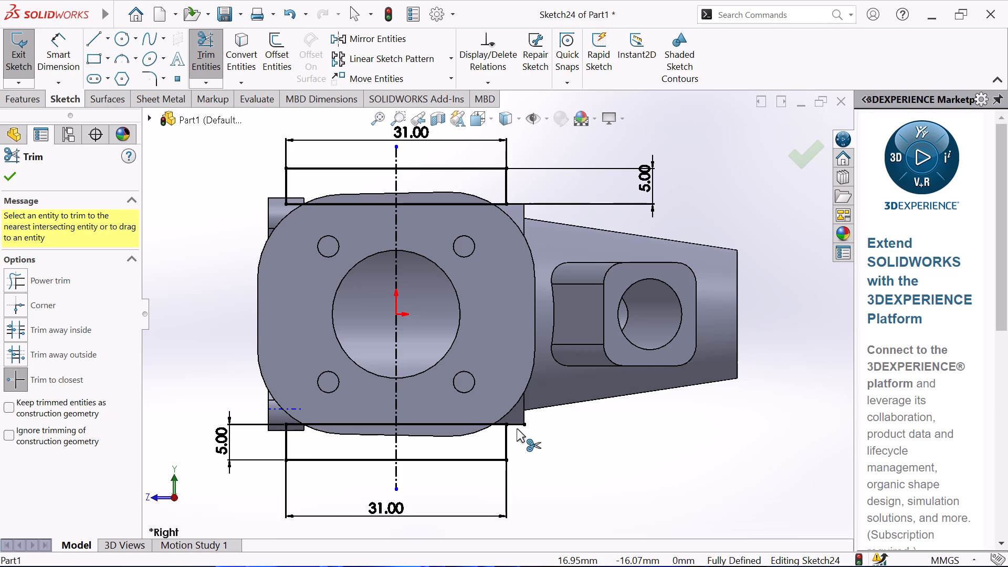
left_click(517, 427)
right_click(182, 372)
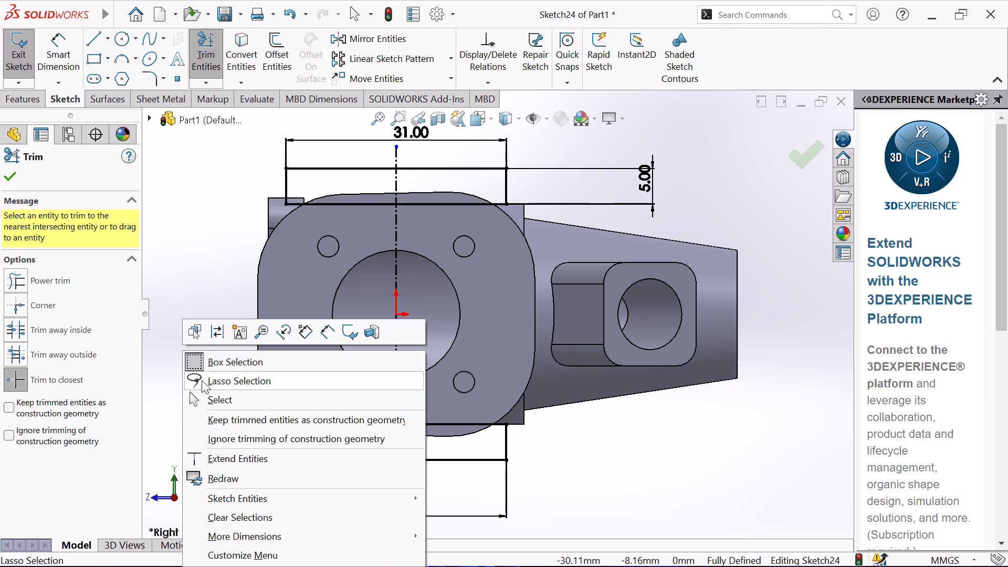
left_click(225, 398)
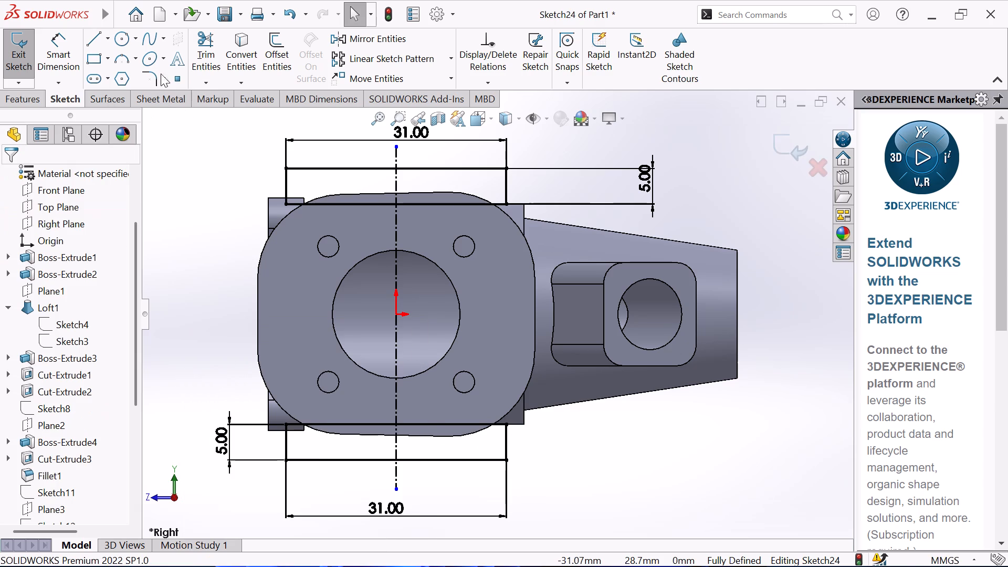
Apply 3 mm sketch fillets to the two outer corners of both the lower and upper rectangles.
left_click(140, 82)
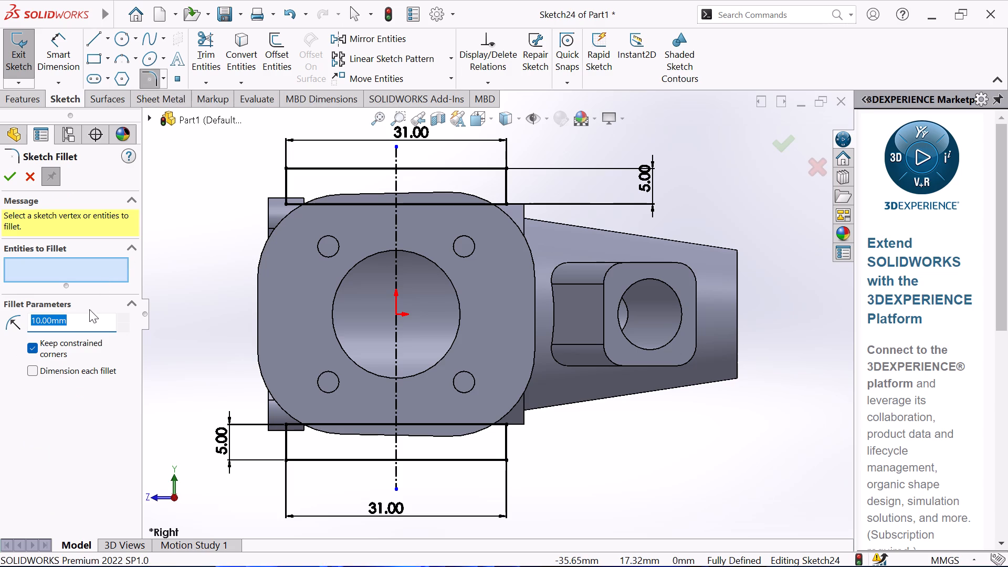
key("3")
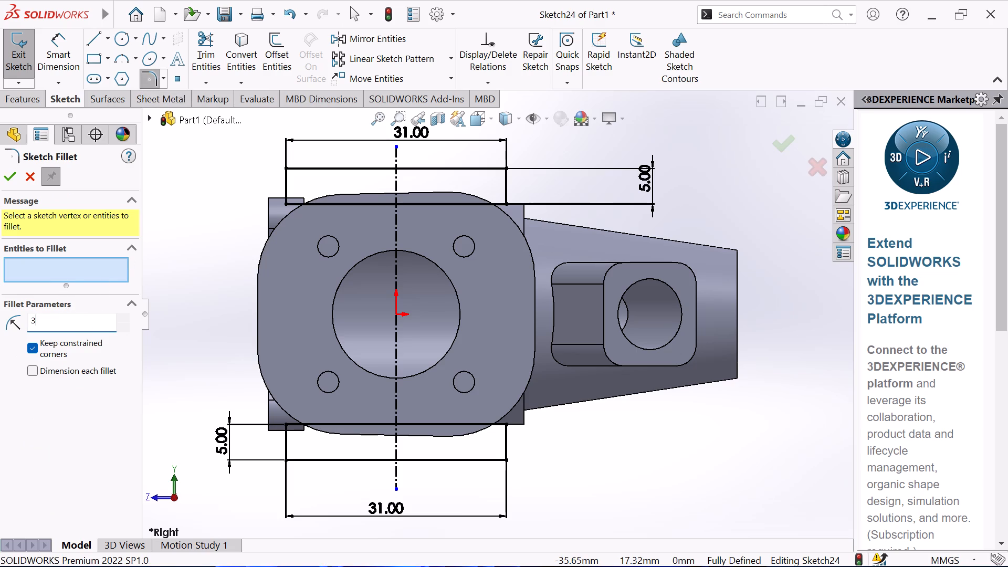
key("Return")
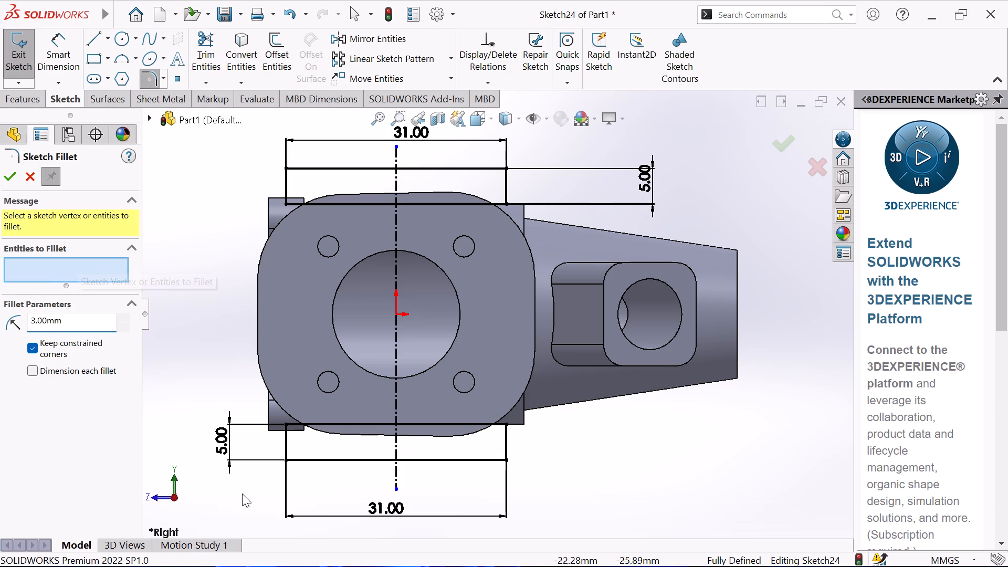
left_click(284, 463)
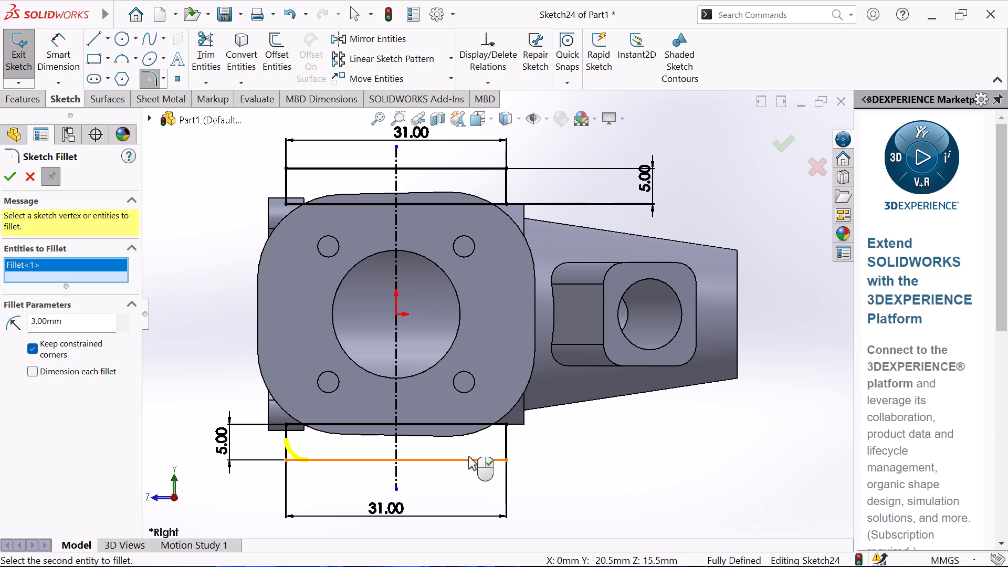
left_click(506, 459)
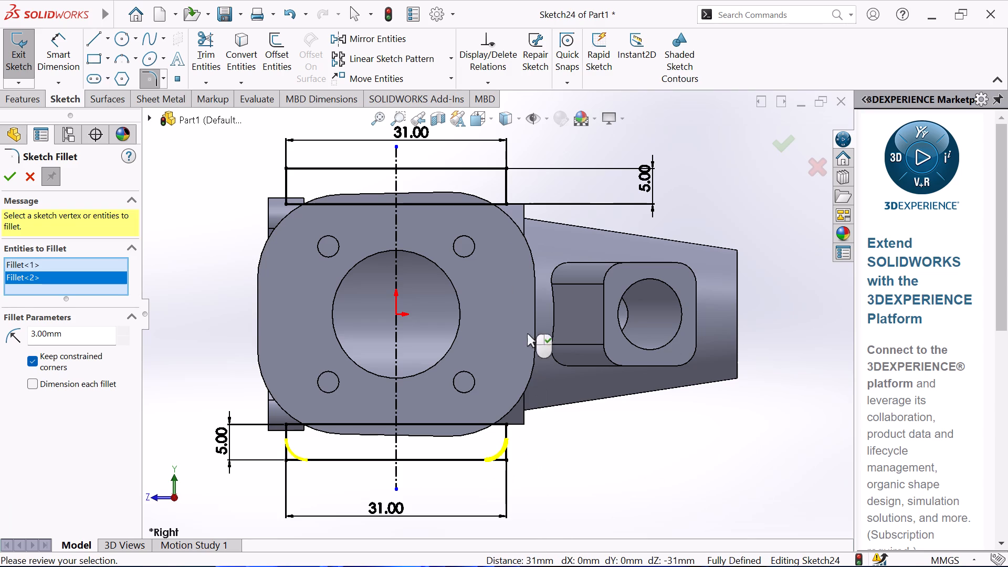
left_click(510, 171)
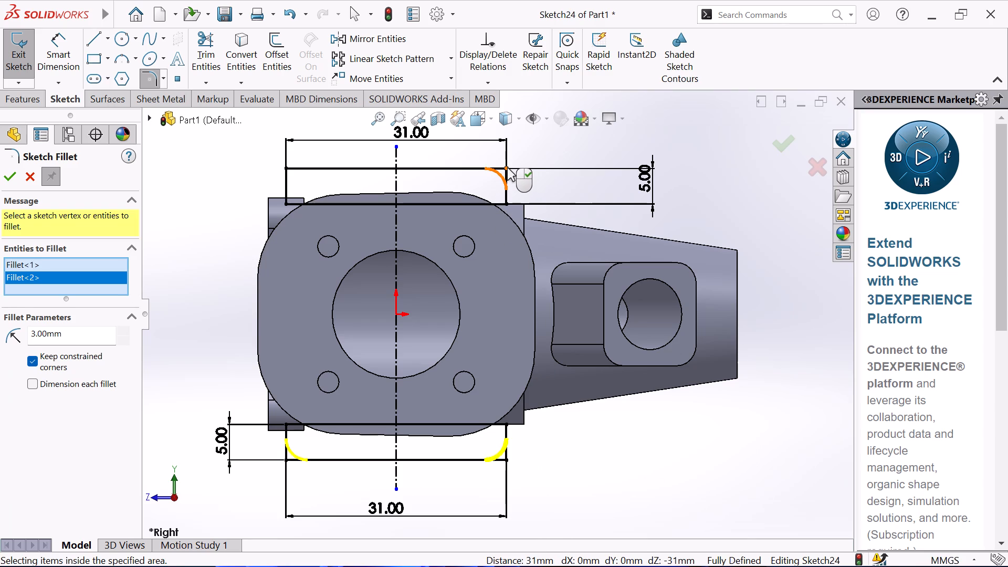
left_click(507, 167)
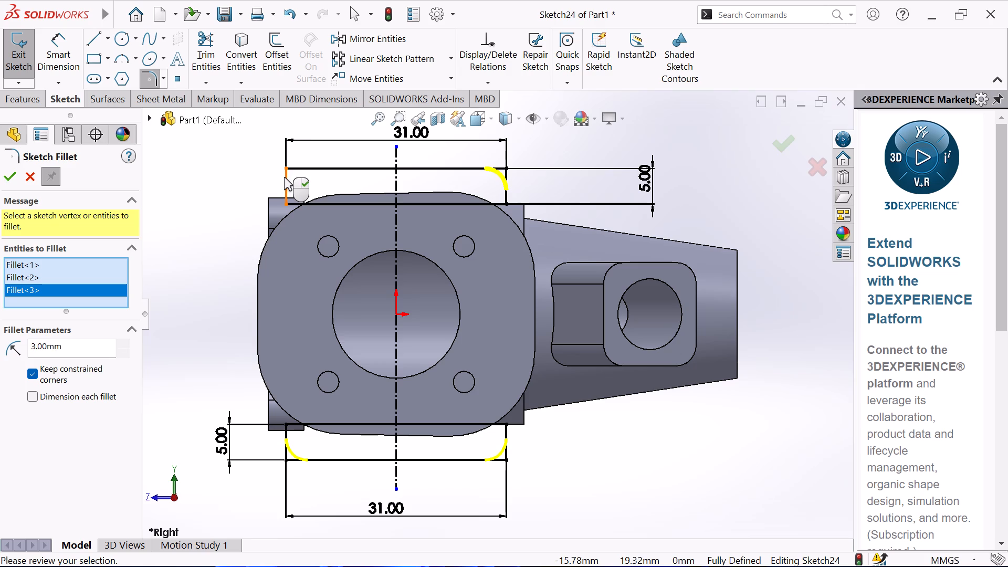
left_click(286, 169)
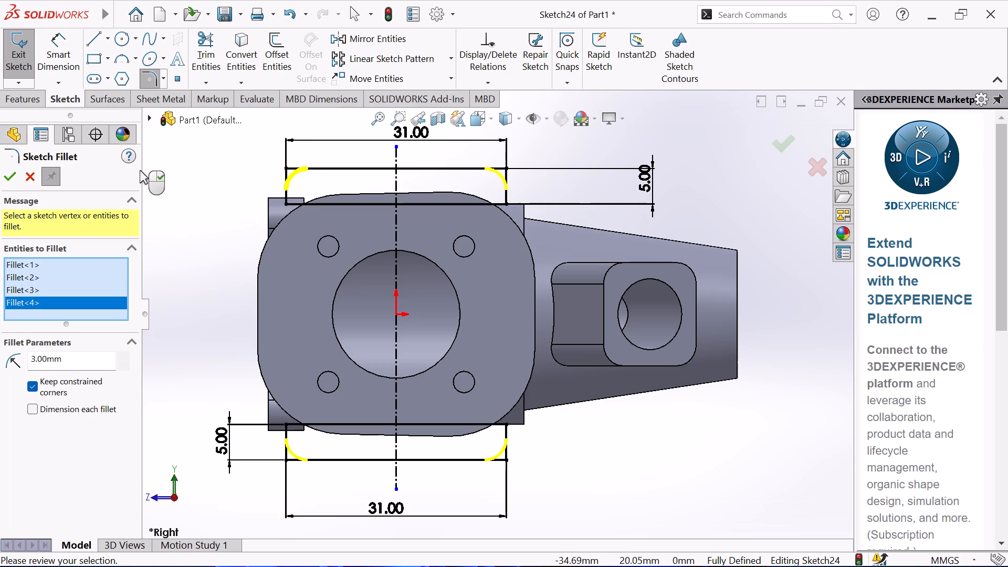
left_click(10, 179)
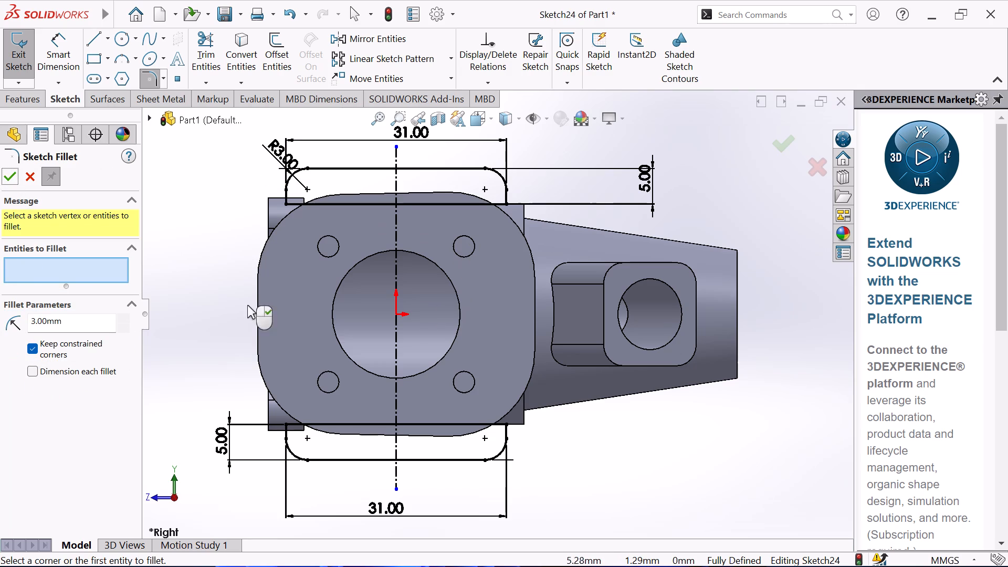
left_click(13, 177)
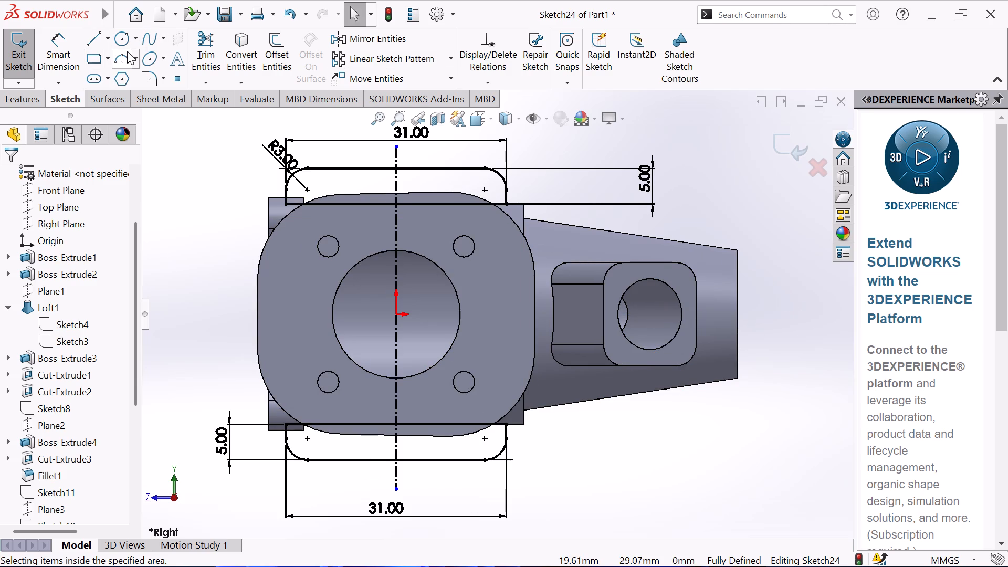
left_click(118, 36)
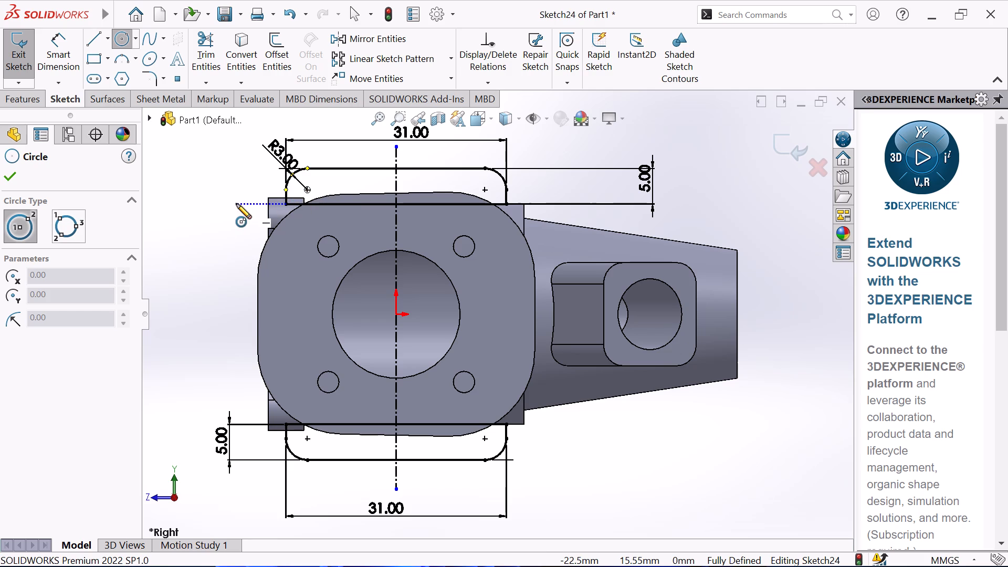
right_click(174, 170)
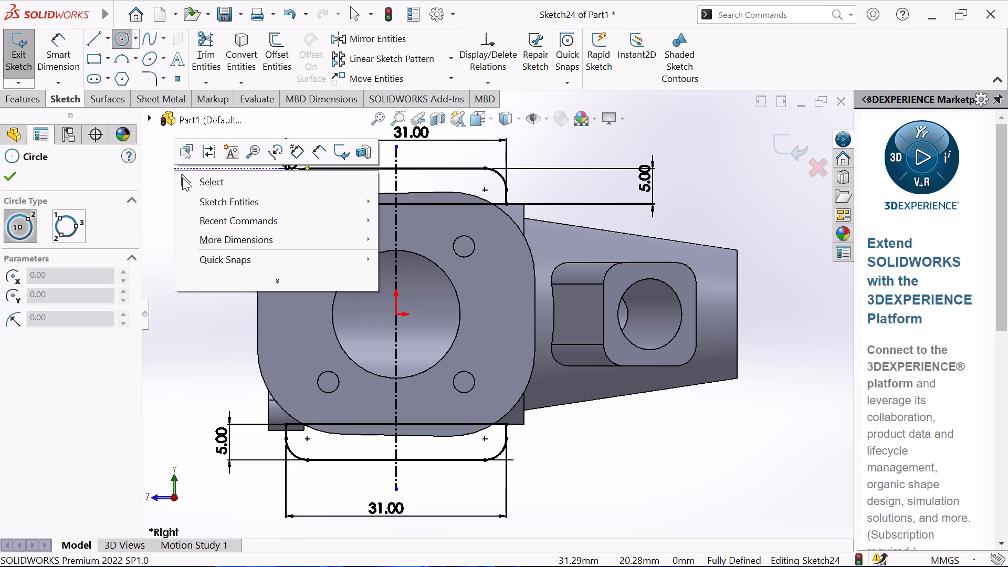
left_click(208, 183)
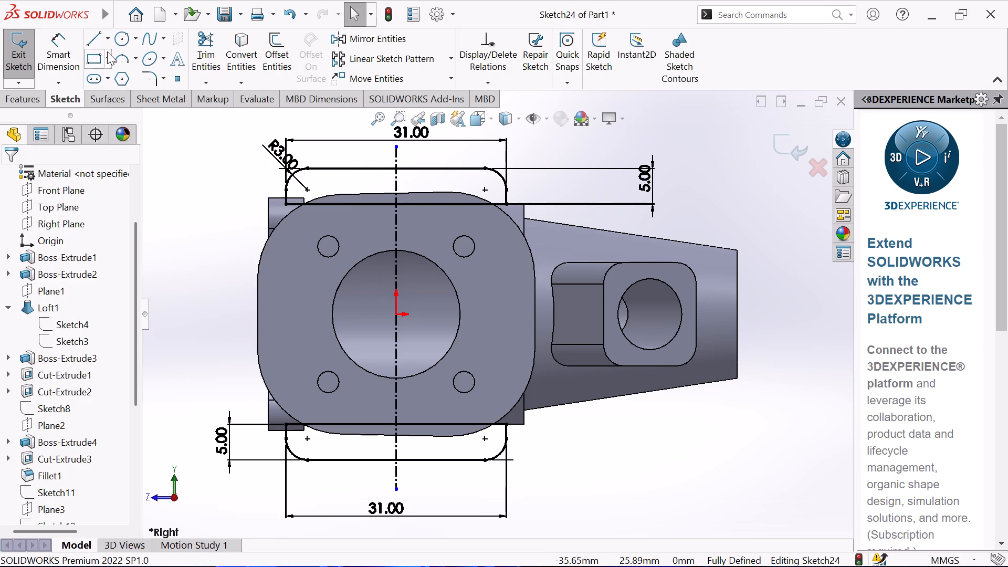
Sketch a construction centerline about 51 mm long across the upper rectangle and make it horizontal.
left_click(109, 41)
left_click(91, 76)
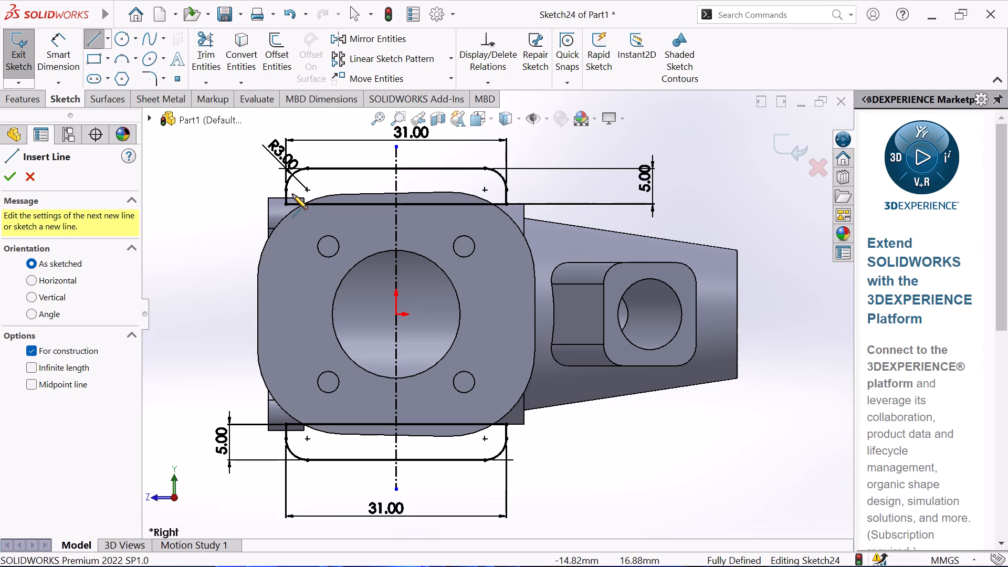
left_click(182, 185)
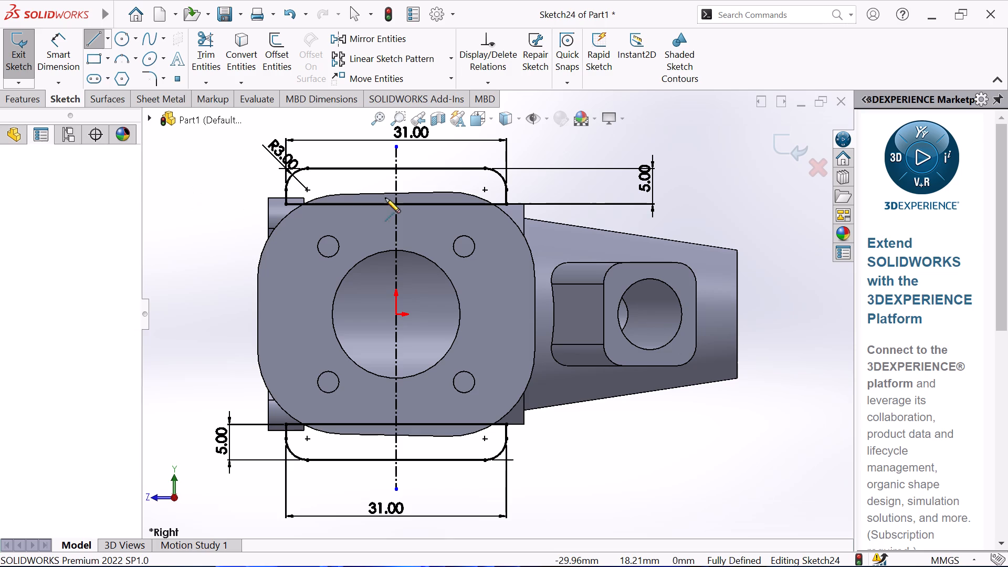
left_click(547, 182)
right_click(588, 188)
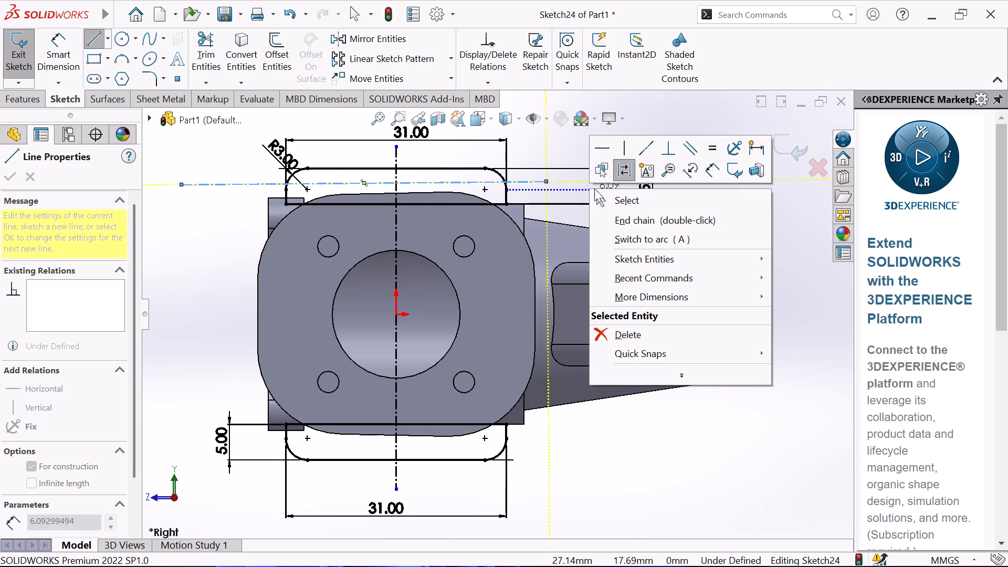
left_click(621, 193)
left_click(449, 182)
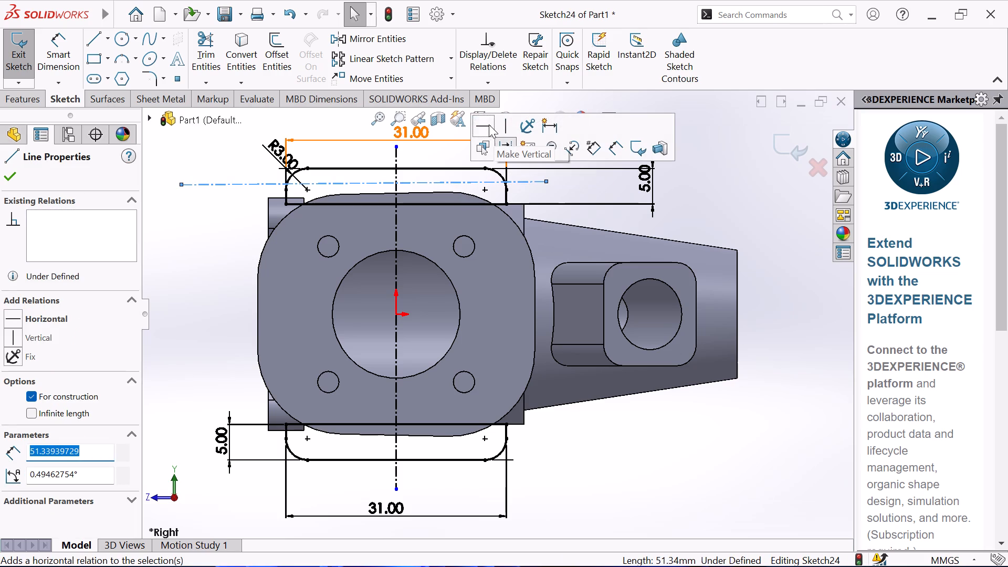
left_click(488, 123)
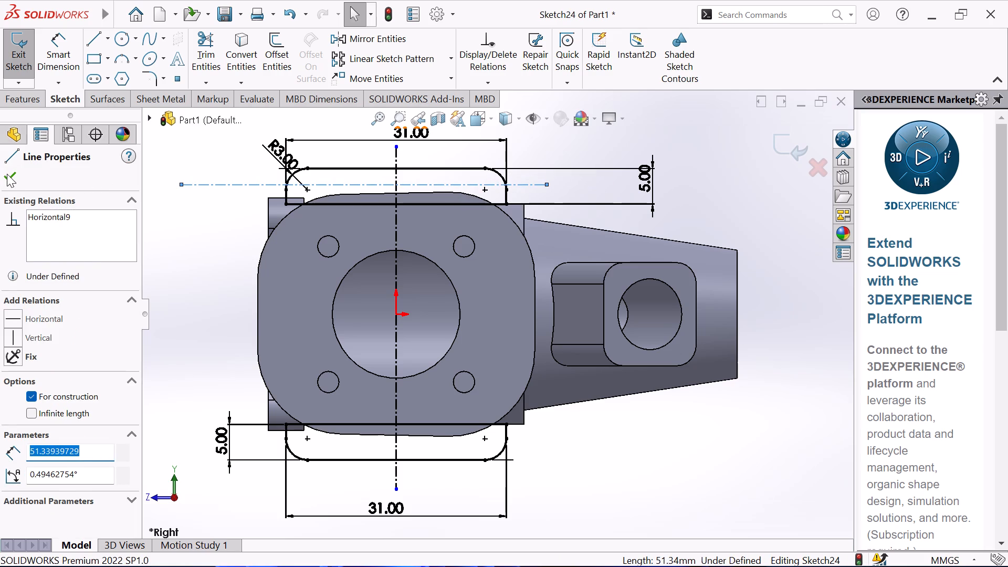
left_click(7, 174)
Dimension the horizontal centerline at 2.5 mm below the upper rectangle's top edge.
left_click(64, 39)
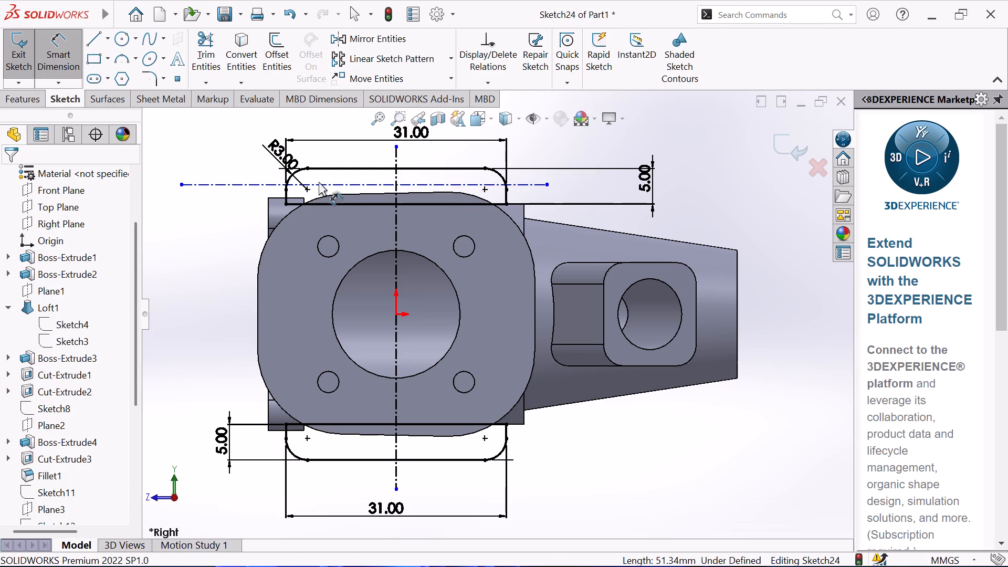
left_click(345, 170)
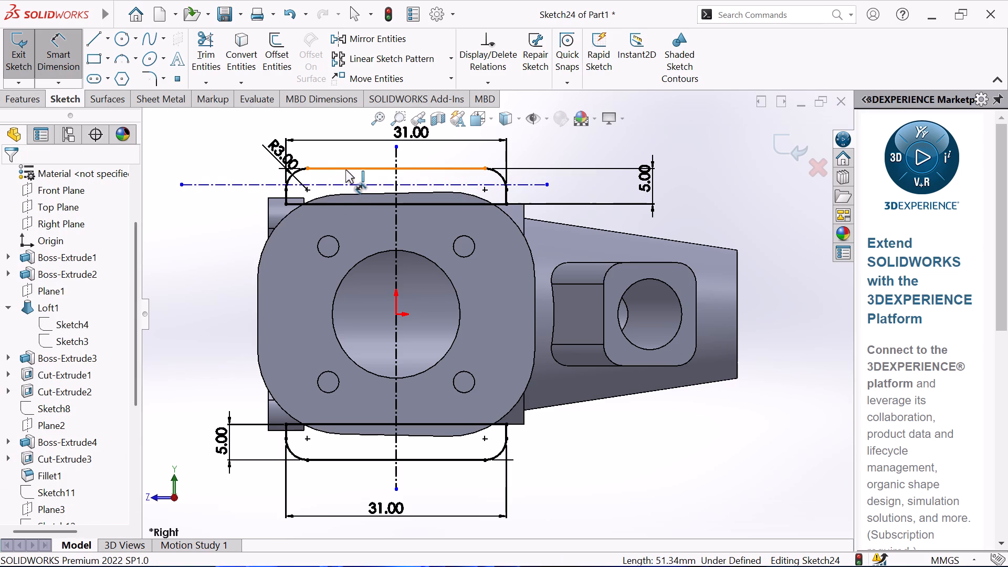
left_click(347, 184)
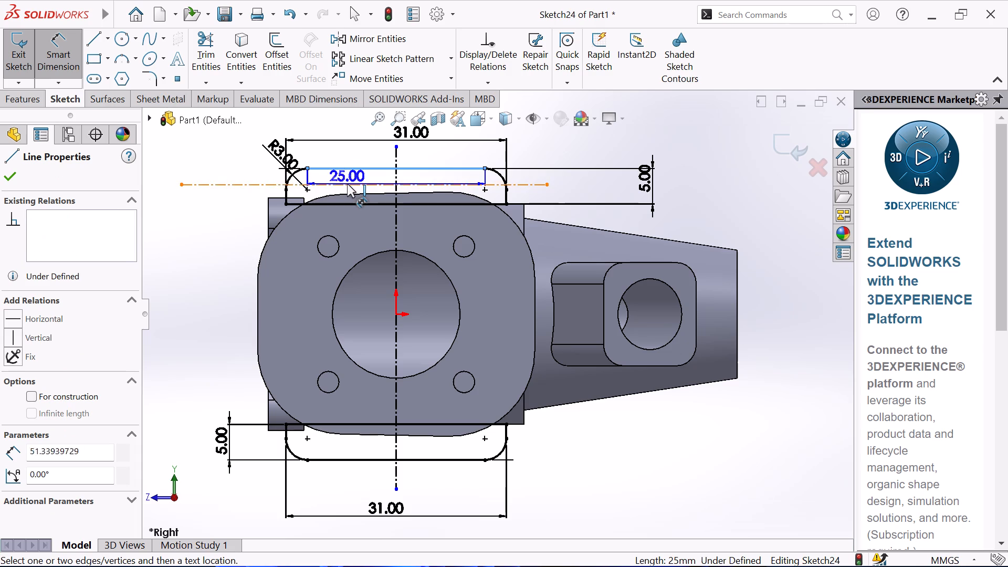
left_click(219, 159)
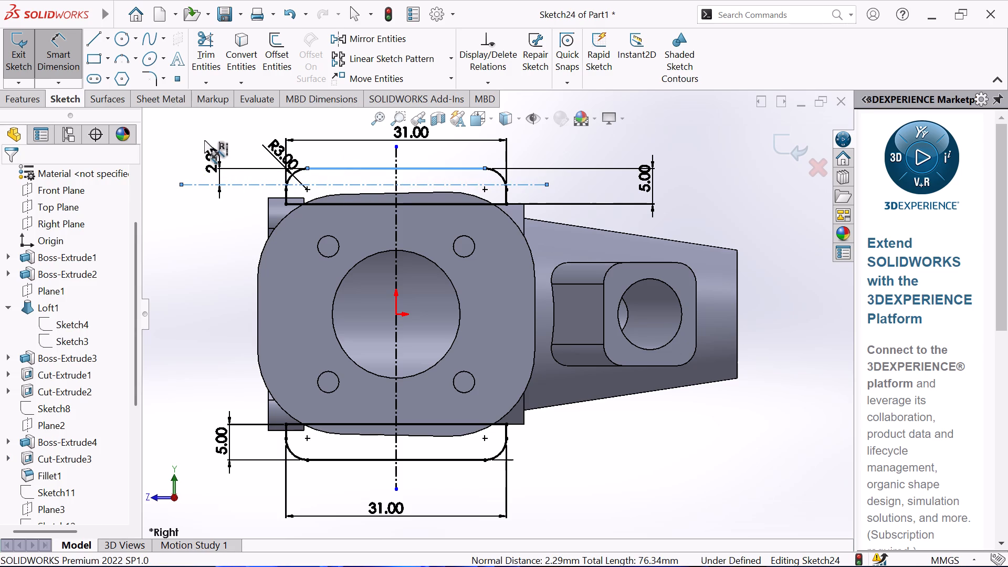
key("2")
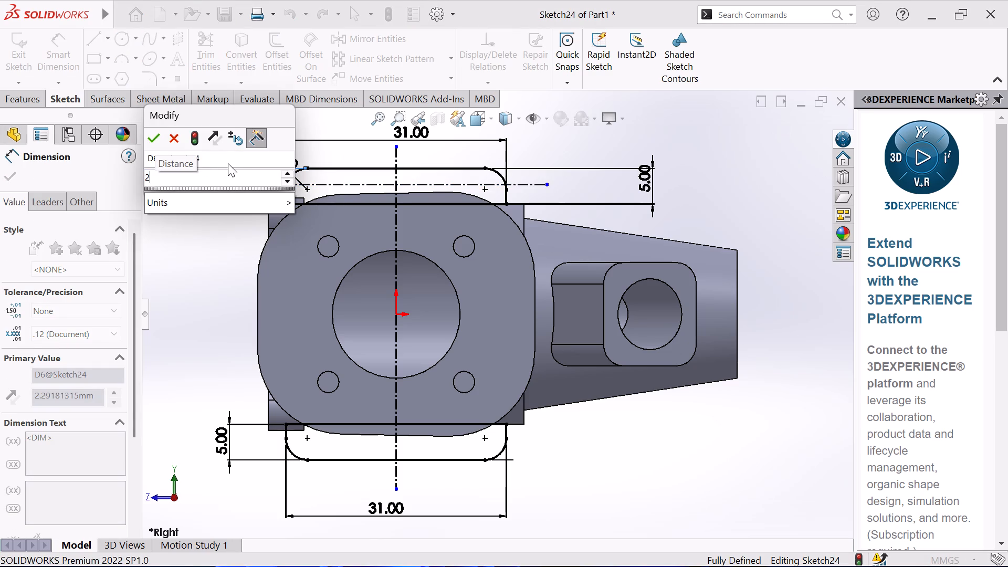
key("period")
key("5")
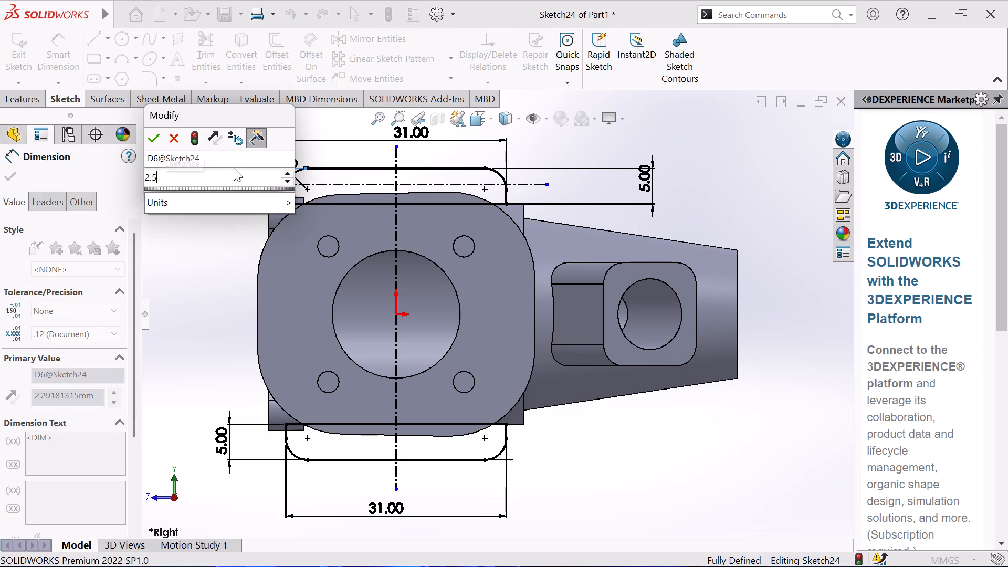
key("Return")
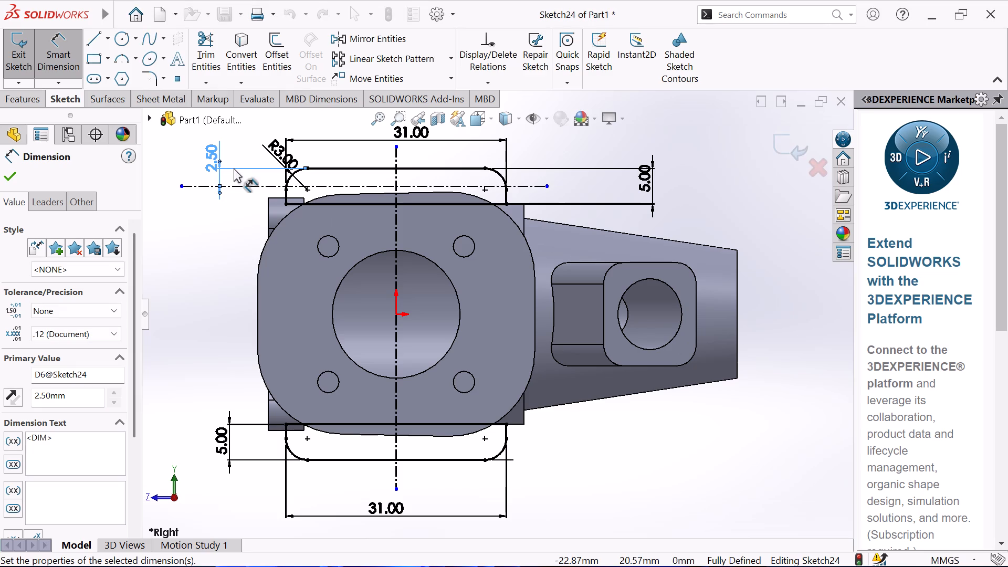
right_click(171, 231)
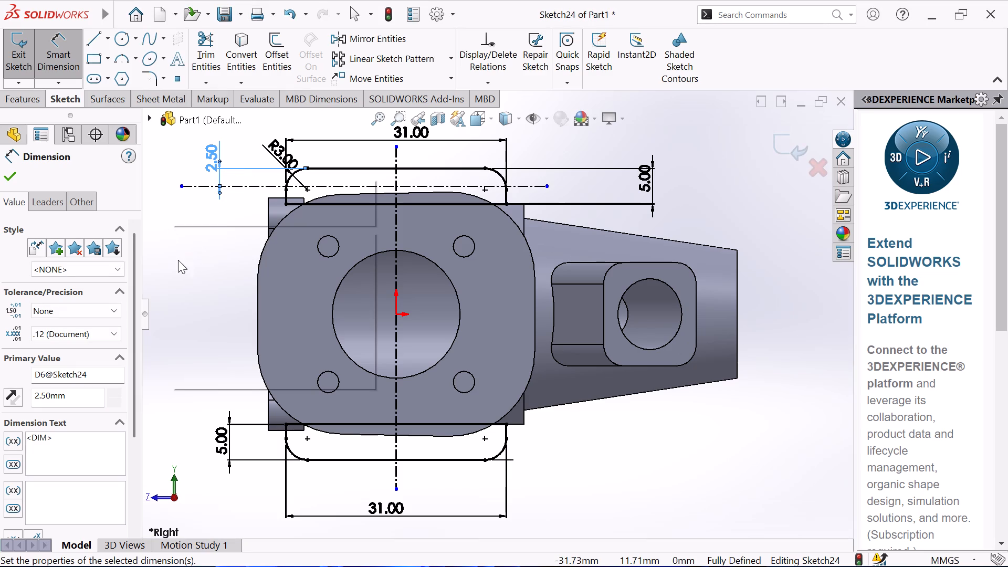
left_click(204, 284)
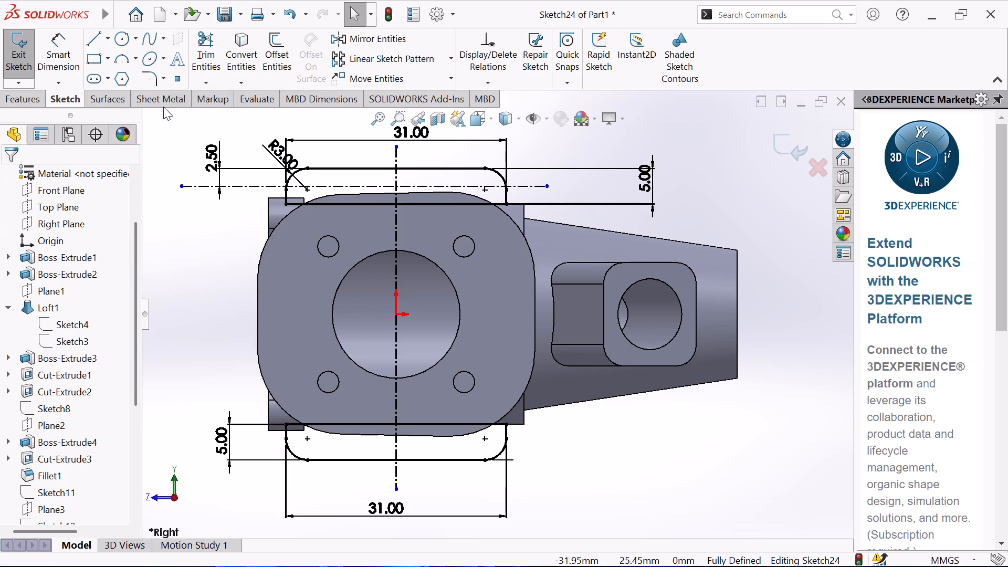
Sketch two circles, about 2.96 mm and 2.42 mm in diameter, centered on the horizontal centerline near the upper rectangle's two ends.
left_click(121, 36)
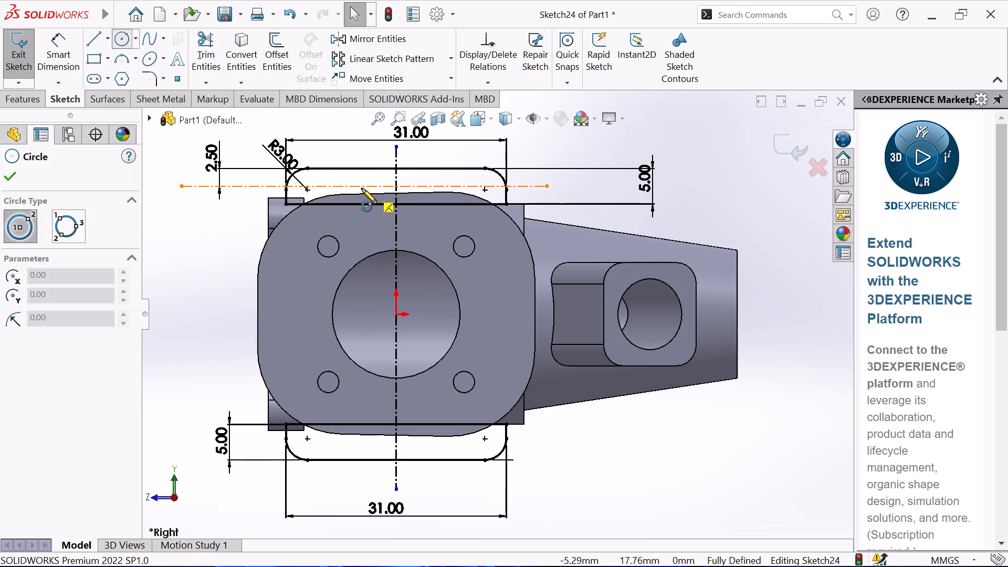
scroll(394, 194, "down", 3)
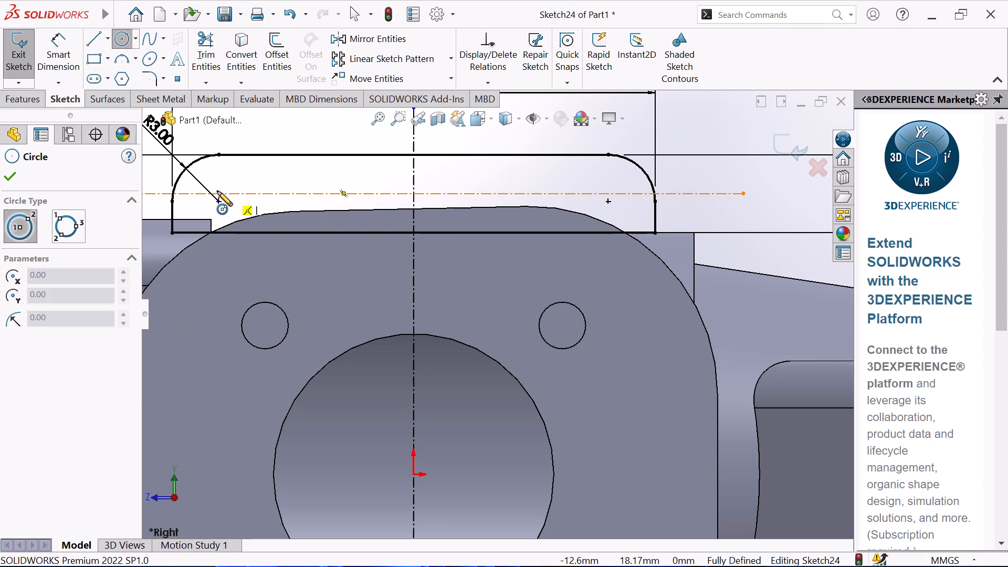
left_click(217, 191)
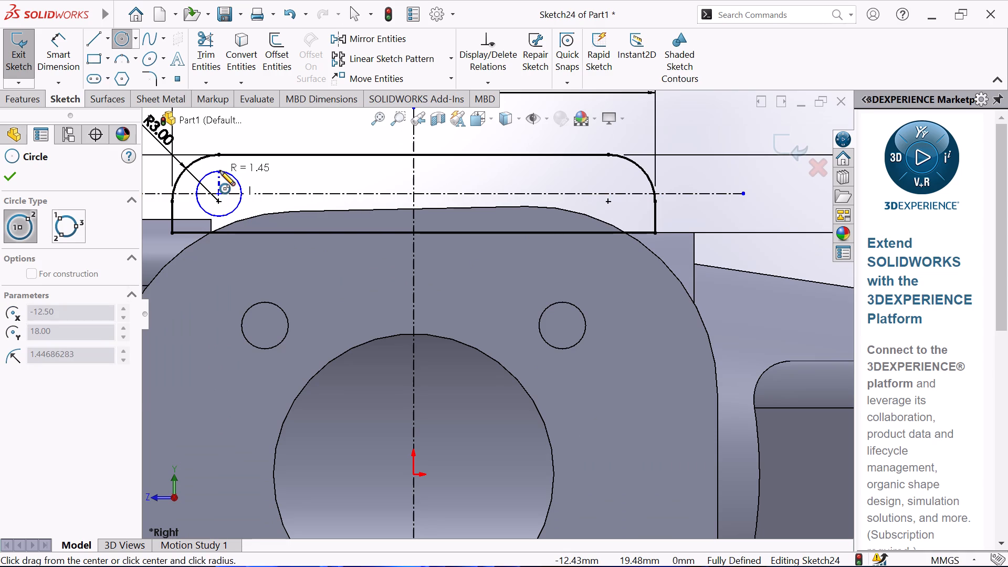
left_click(220, 171)
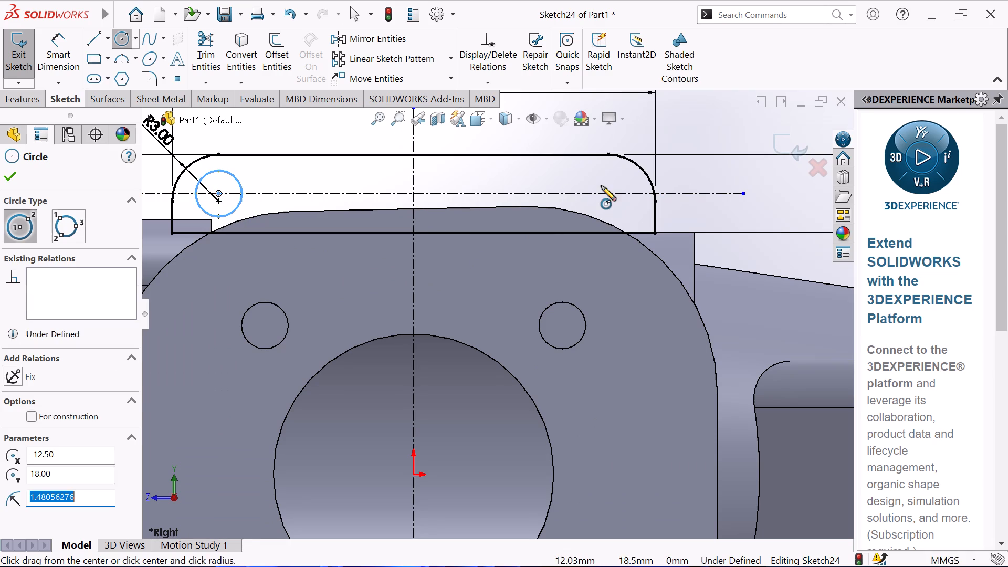
left_click(603, 193)
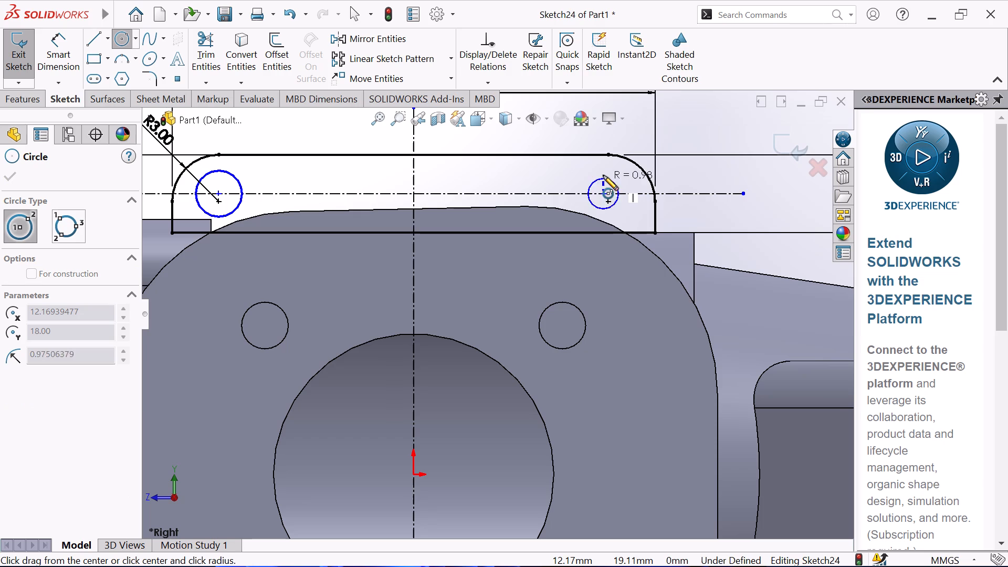
left_click(603, 175)
right_click(728, 210)
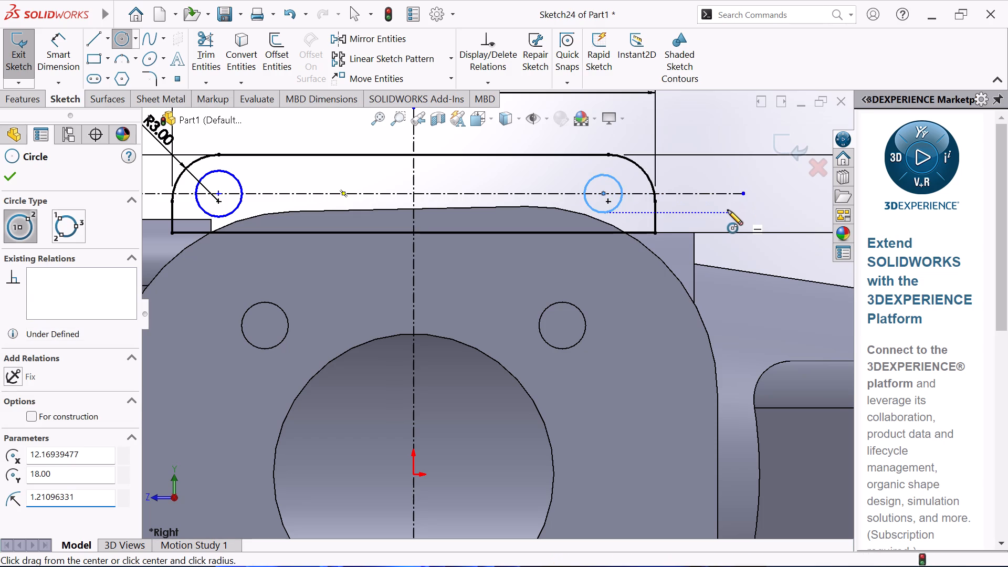
left_click(758, 218)
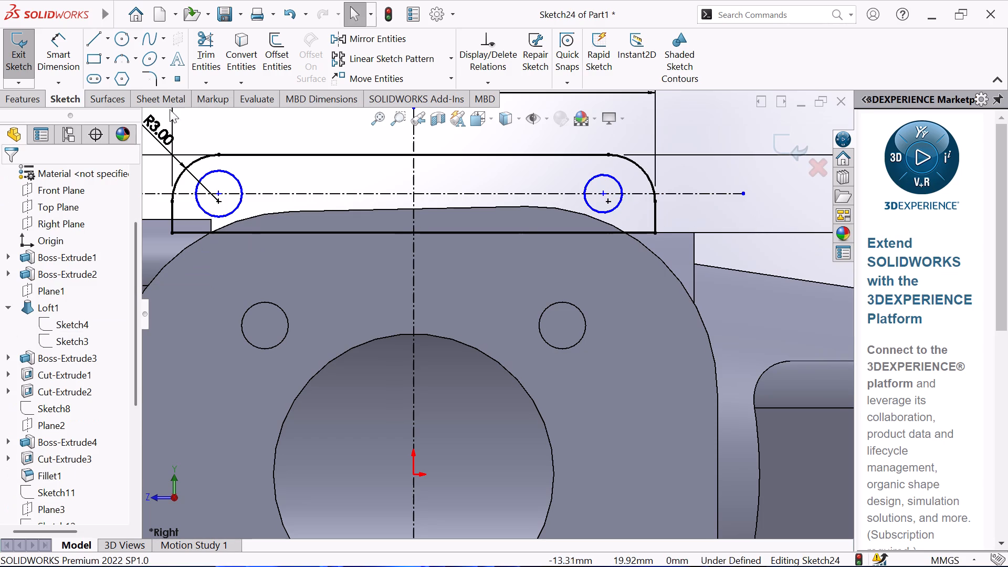
Dimension both circles in the upper rectangle to a diameter of 3 mm.
left_click(50, 45)
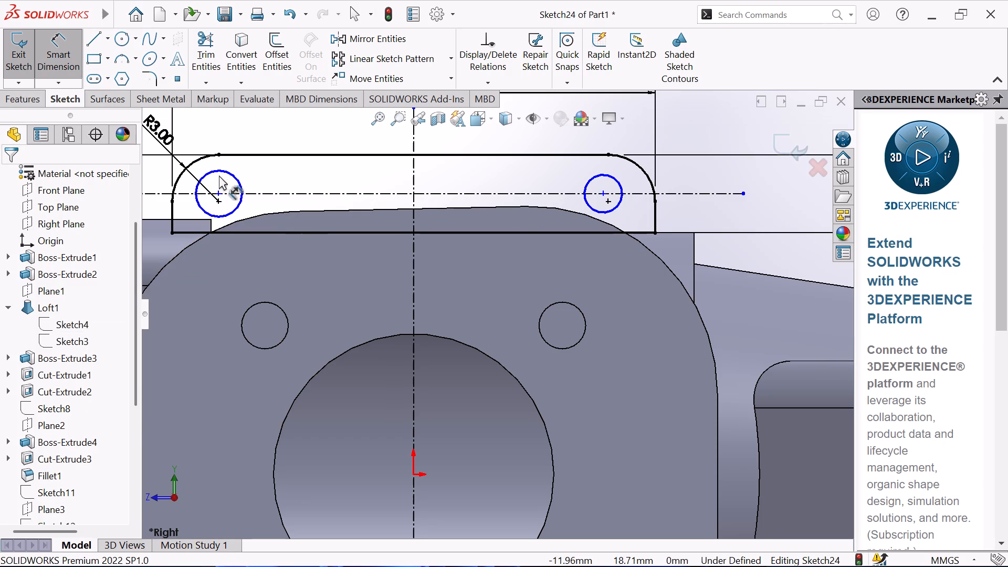
left_click(215, 170)
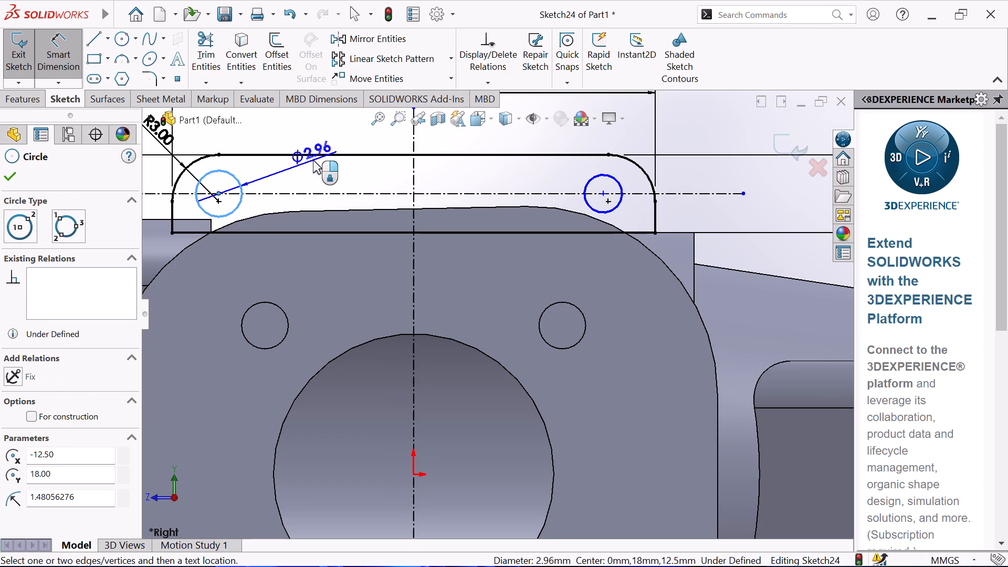
left_click(313, 160)
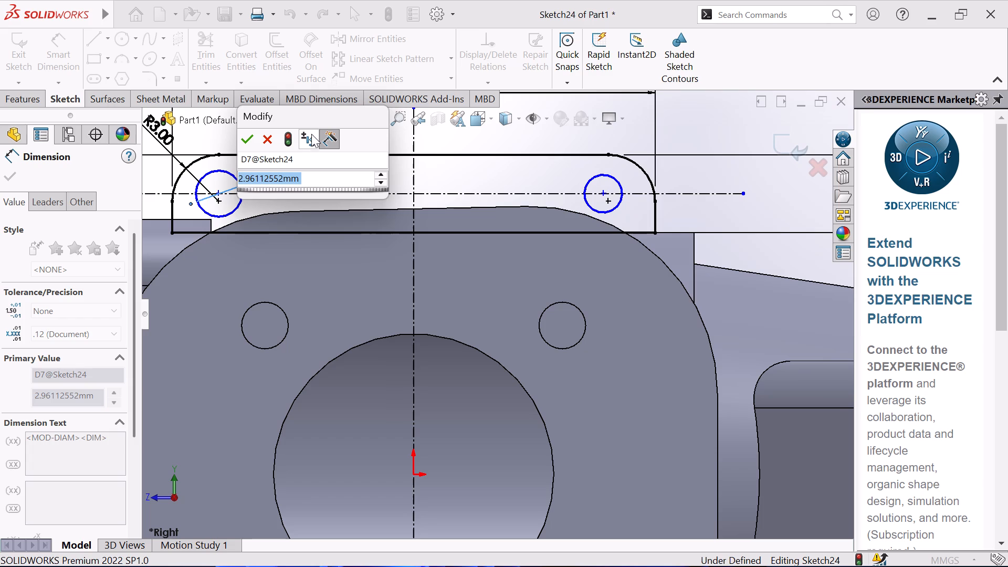
key("2")
key("BackSpace")
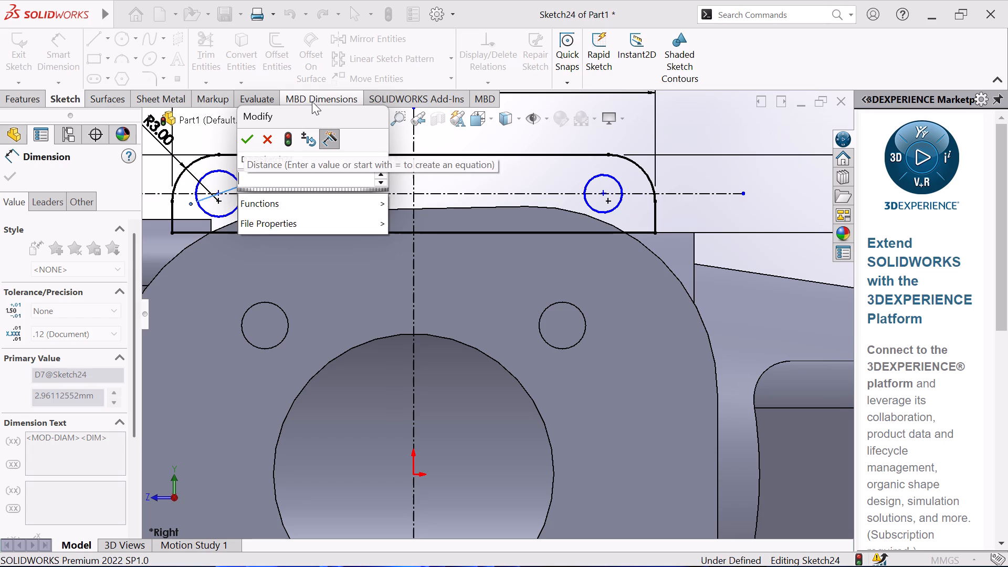
key("3")
key("Return")
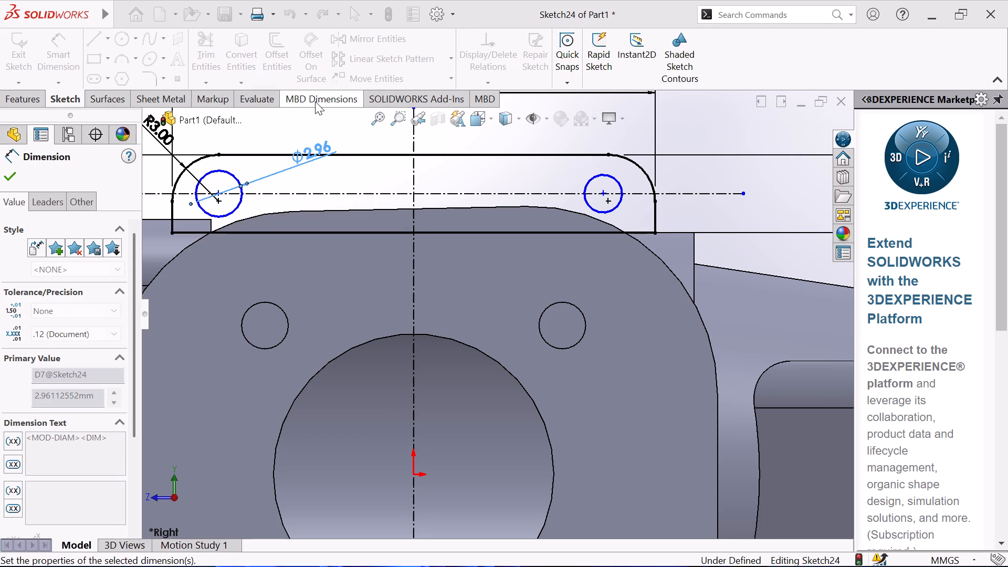
left_click(616, 202)
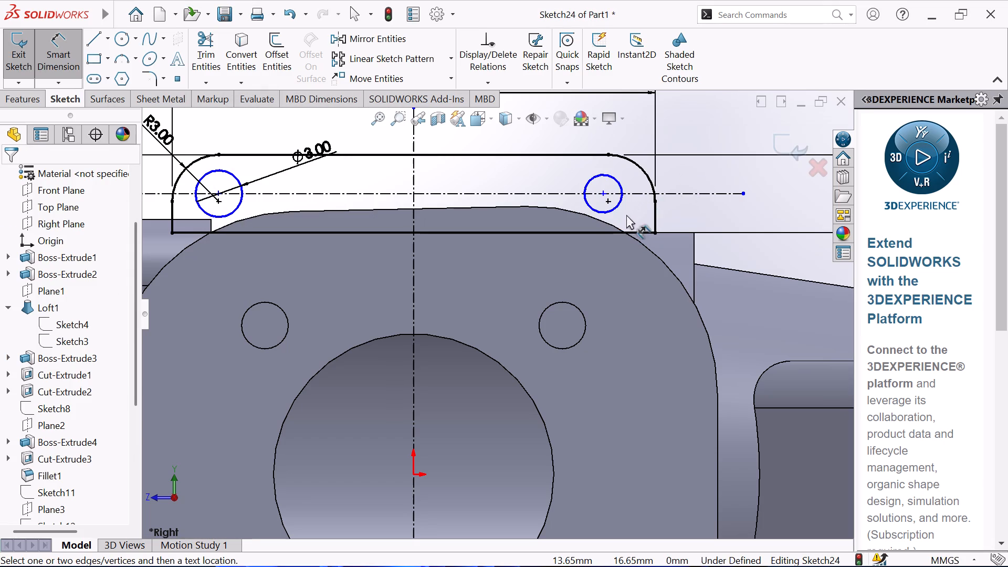
left_click(619, 207)
left_click(673, 171)
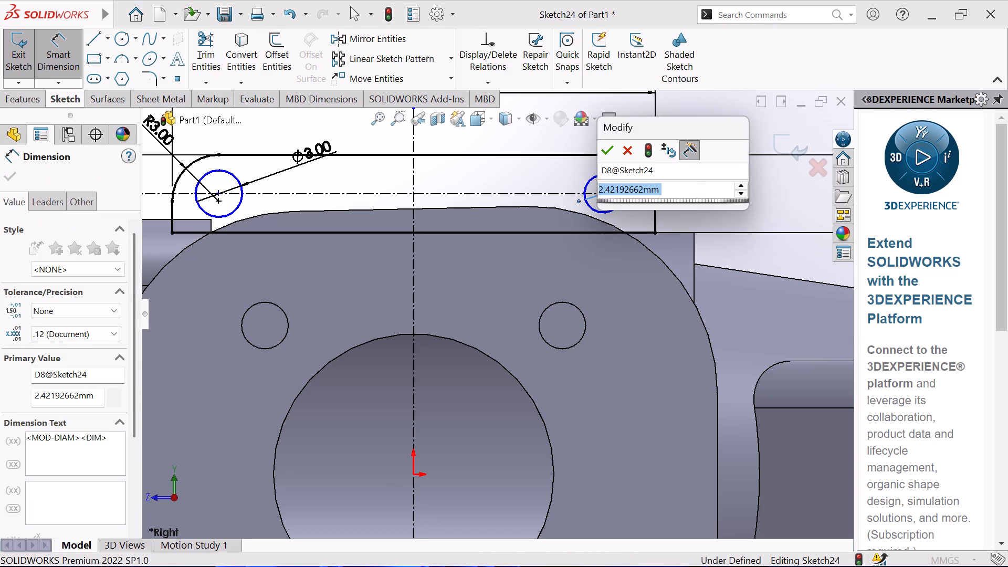
key("3")
key("Return")
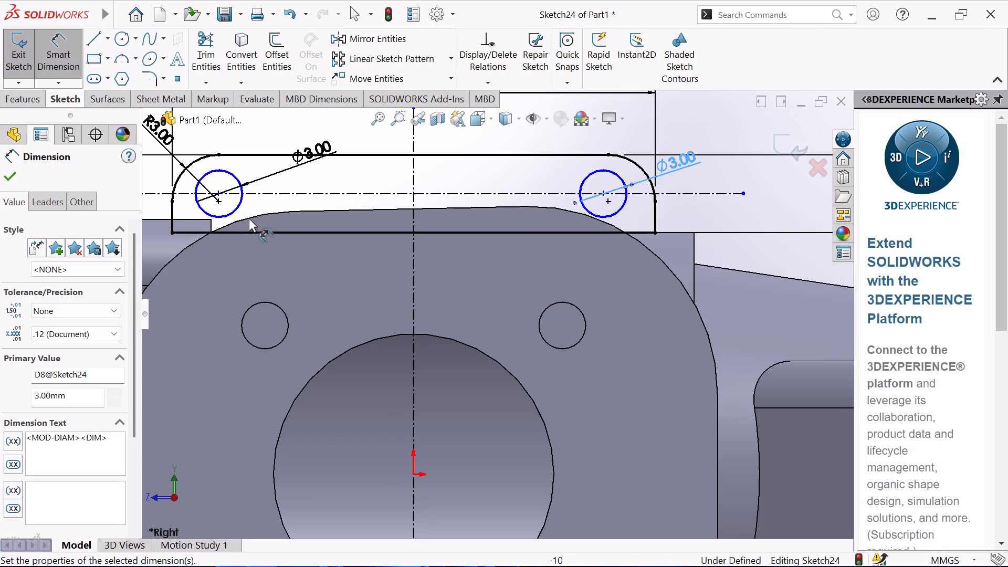
Dimension the distance between the two circle centers to 22 mm.
left_click(237, 207)
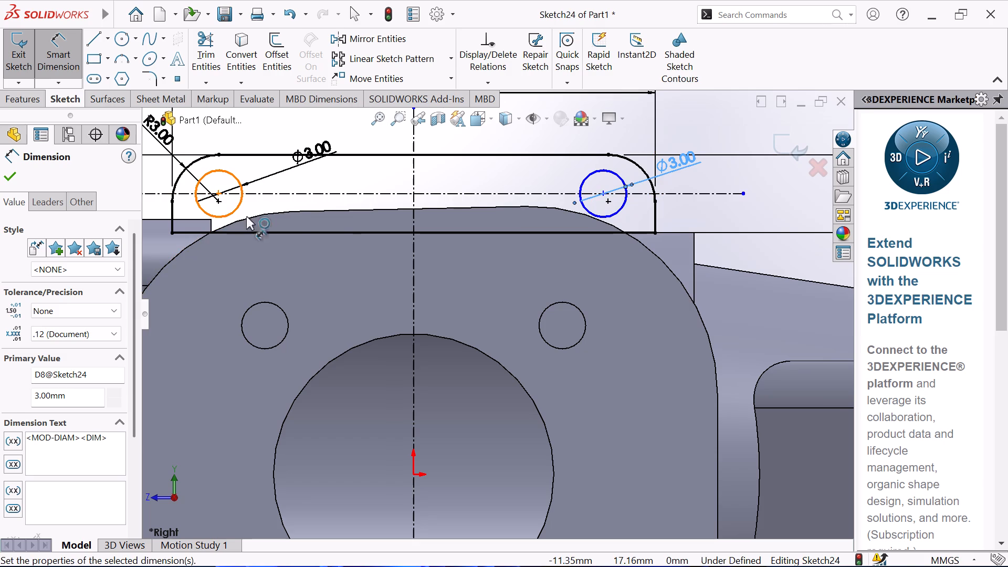
left_click(599, 169)
left_click(452, 167)
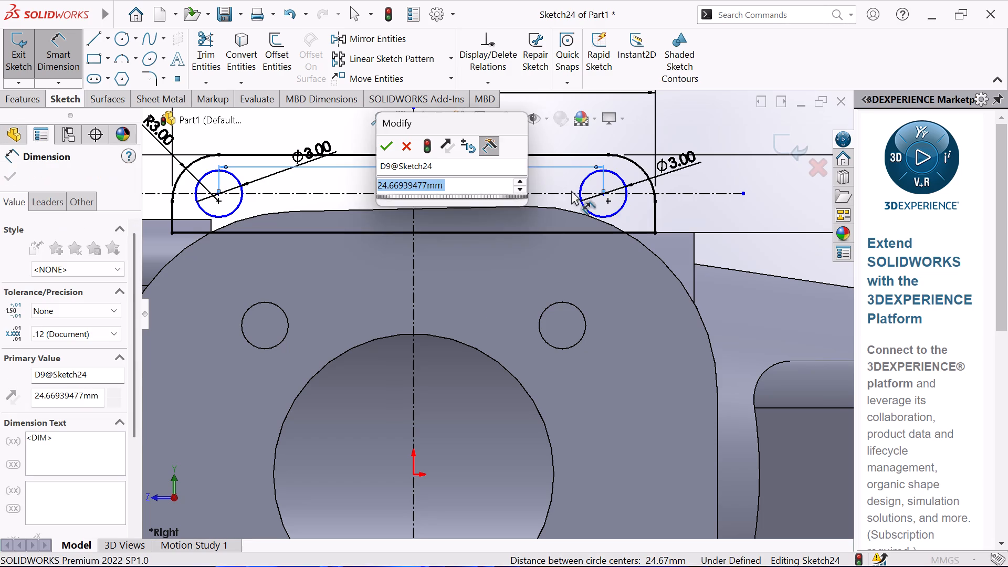
type("22")
key("Return")
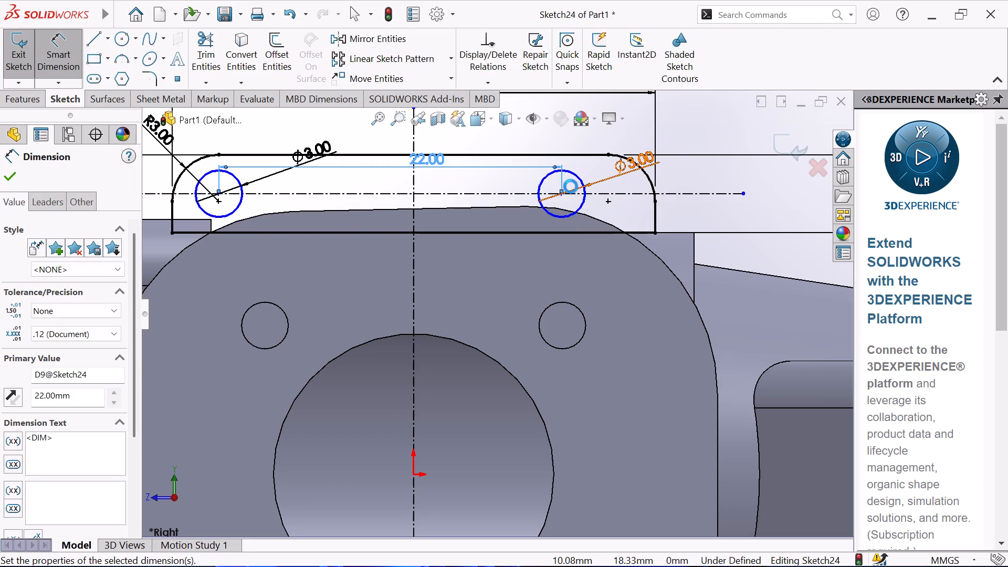
right_click(677, 162)
left_click(732, 214)
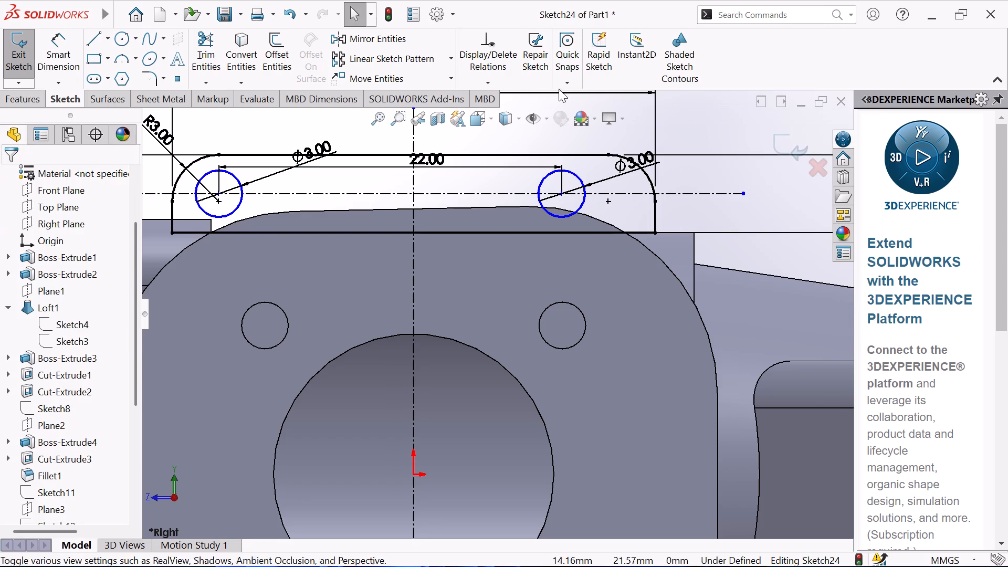
Add a Symmetric relation between the two circle centers about the vertical centerline.
left_click(496, 83)
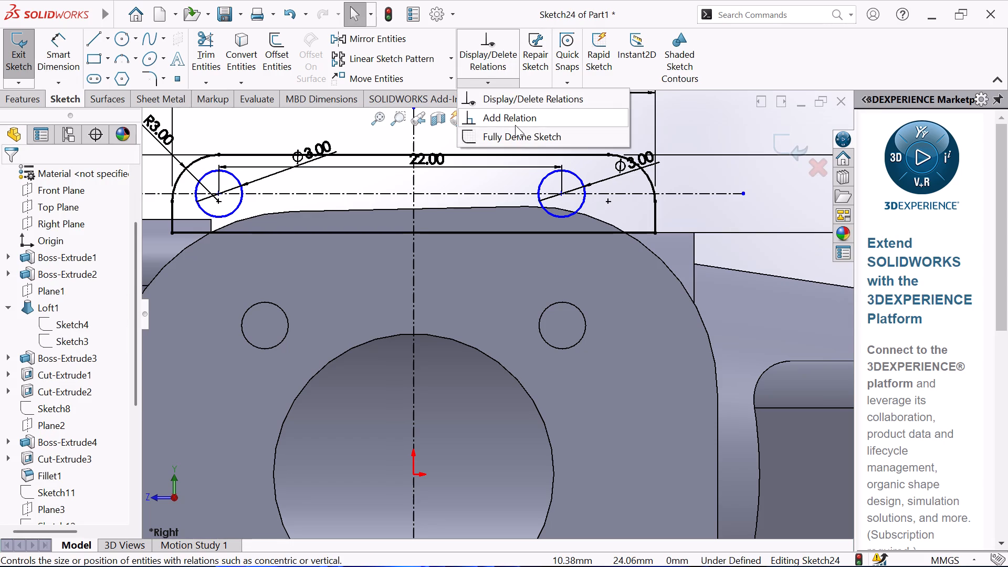
left_click(513, 117)
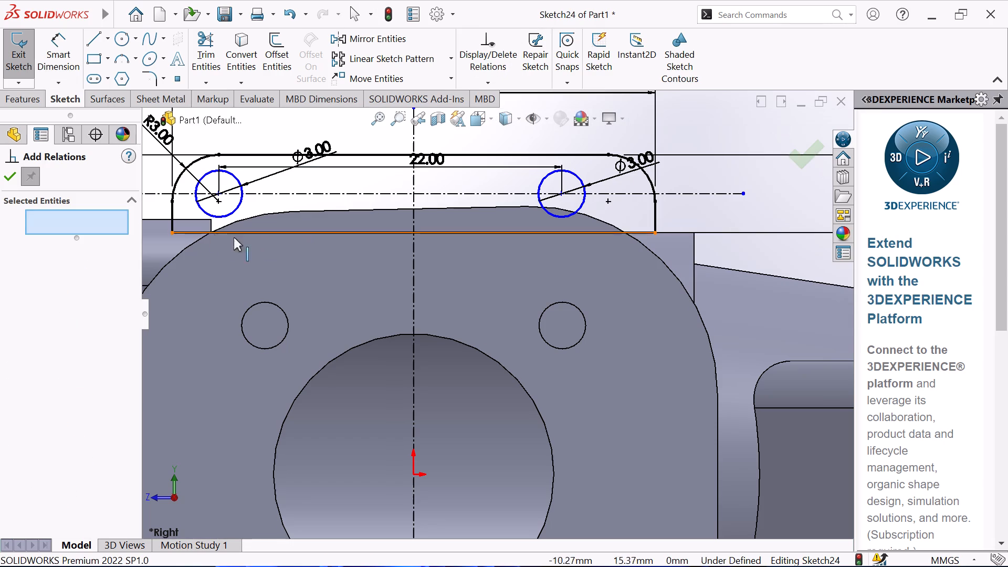
left_click(220, 194)
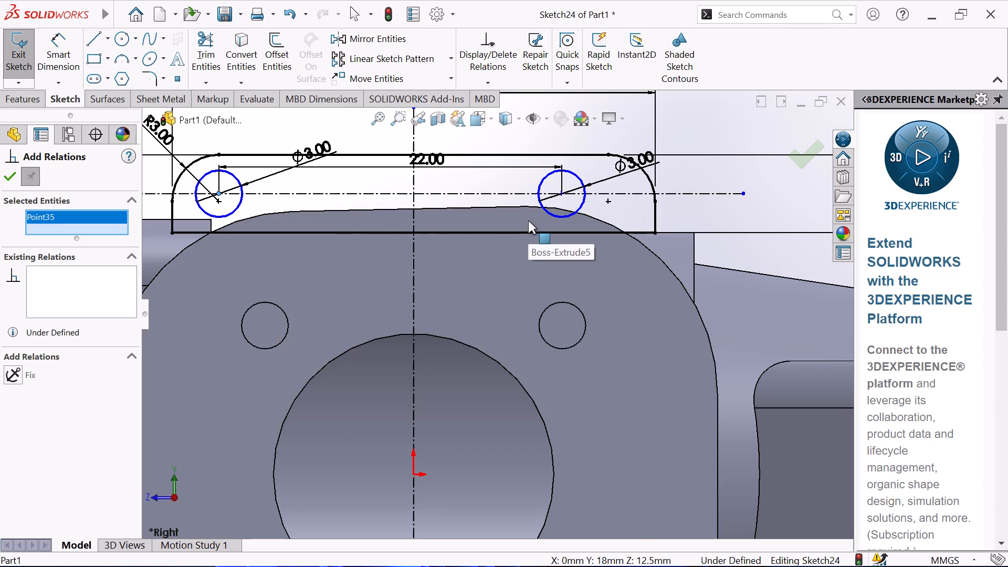
left_click(562, 192)
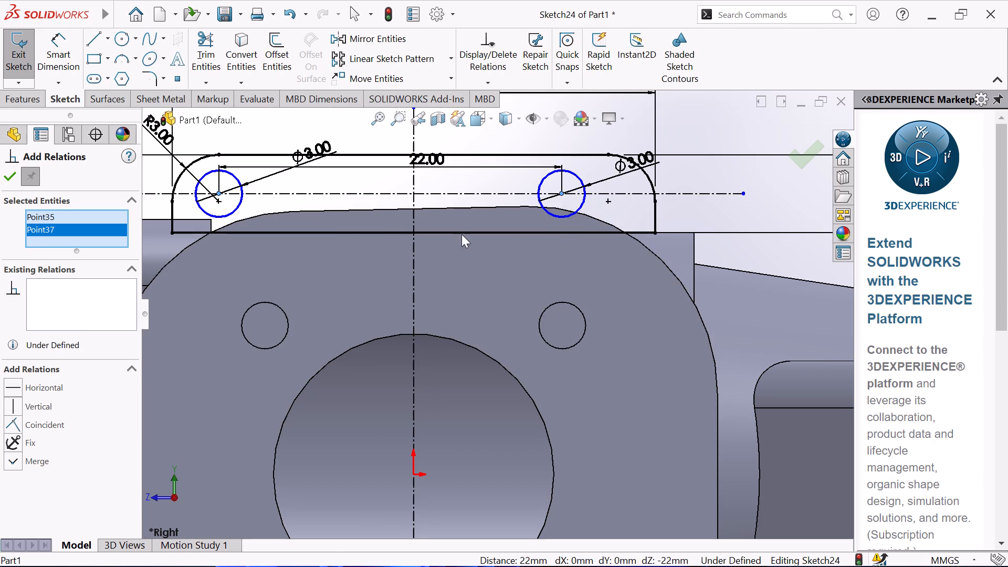
left_click(415, 215)
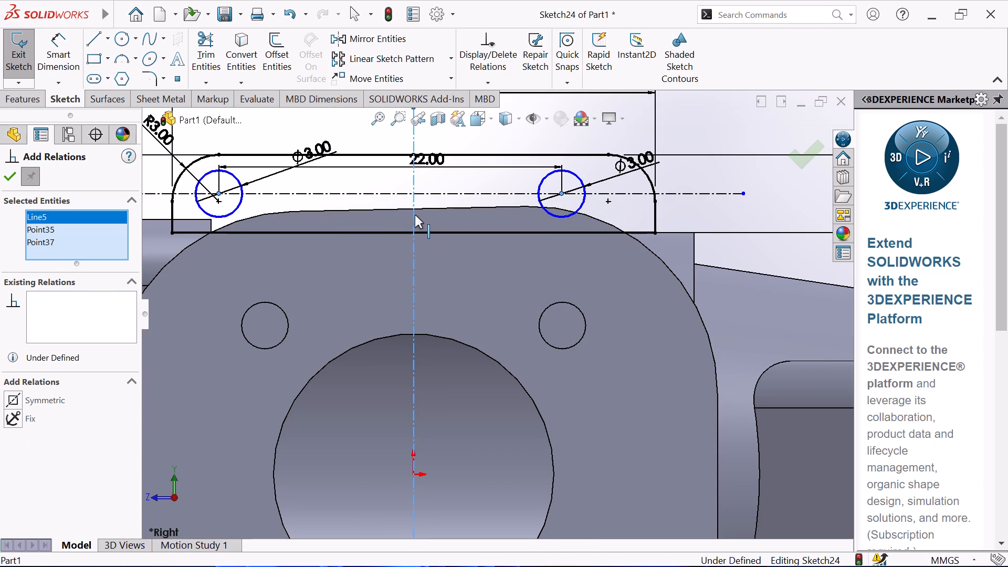
left_click(12, 396)
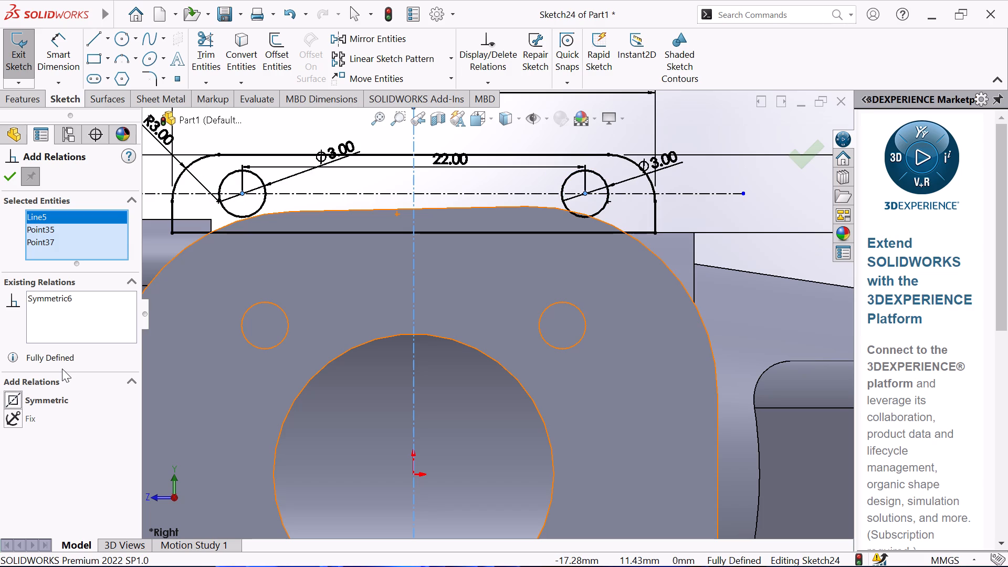
left_click(8, 182)
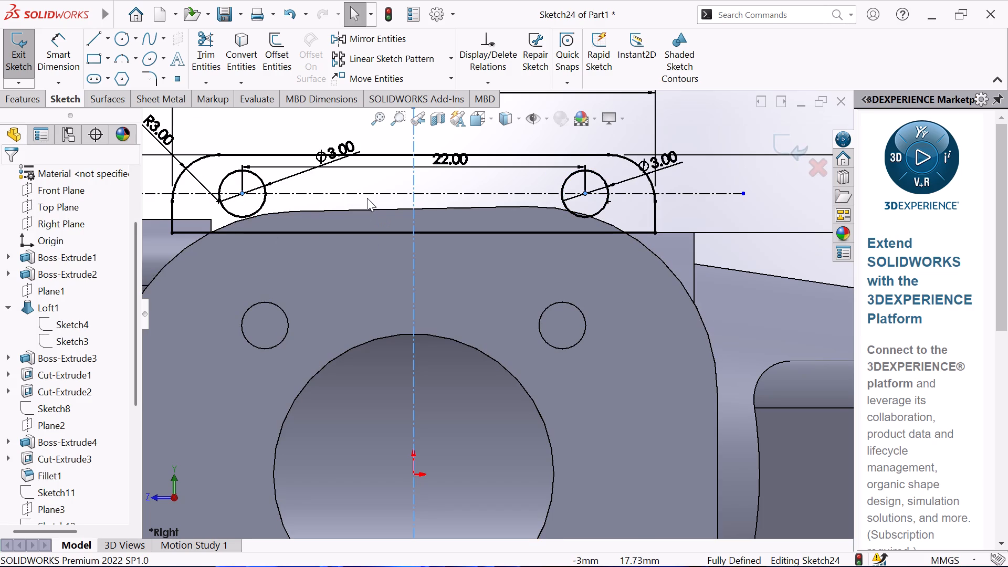
Delete the horizontal construction centerline running through the two circles in the upper rectangle.
left_click(366, 193)
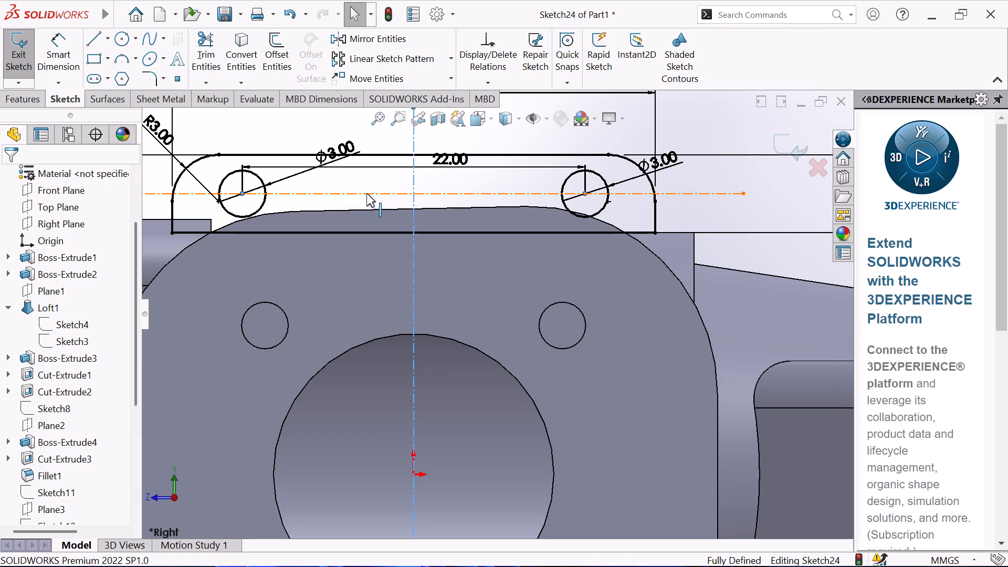
right_click(319, 290)
scroll(386, 487, "down", 1)
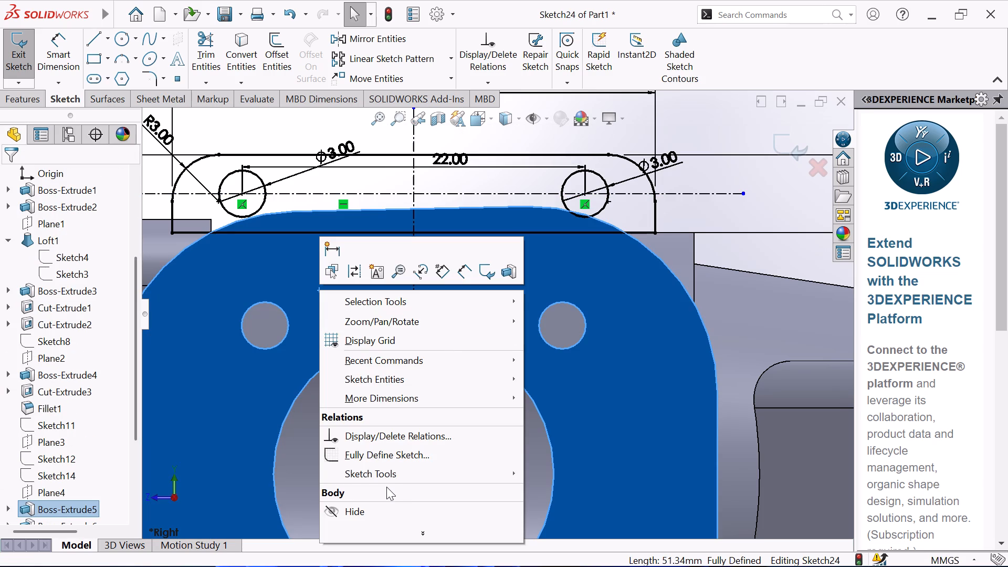
scroll(386, 487, "down", 1)
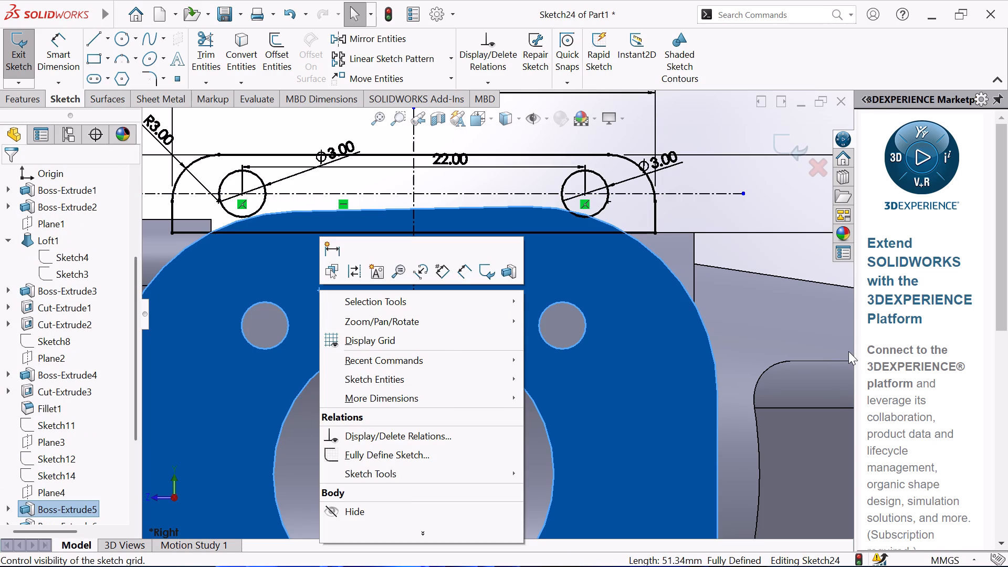
left_click(751, 244)
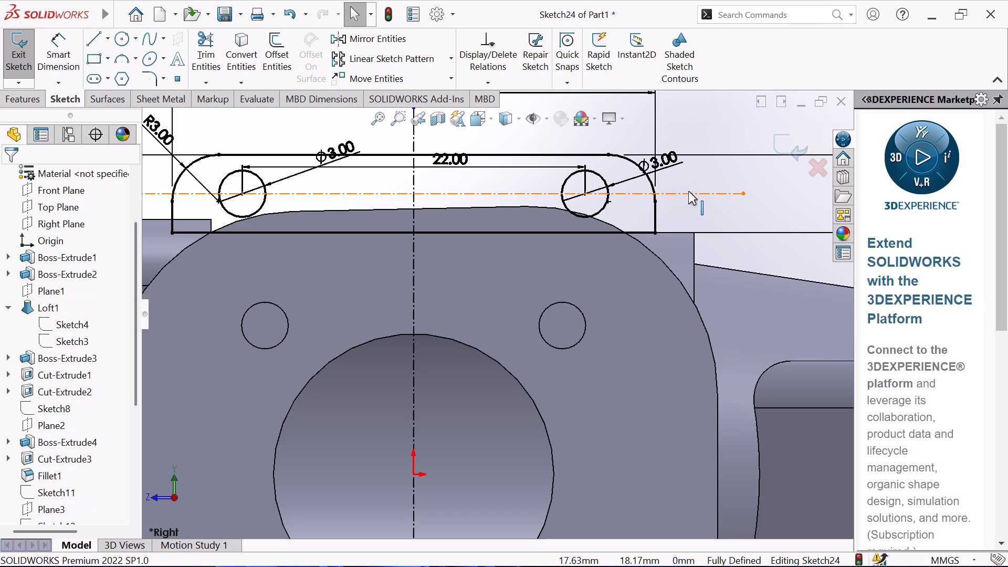
left_click(688, 191)
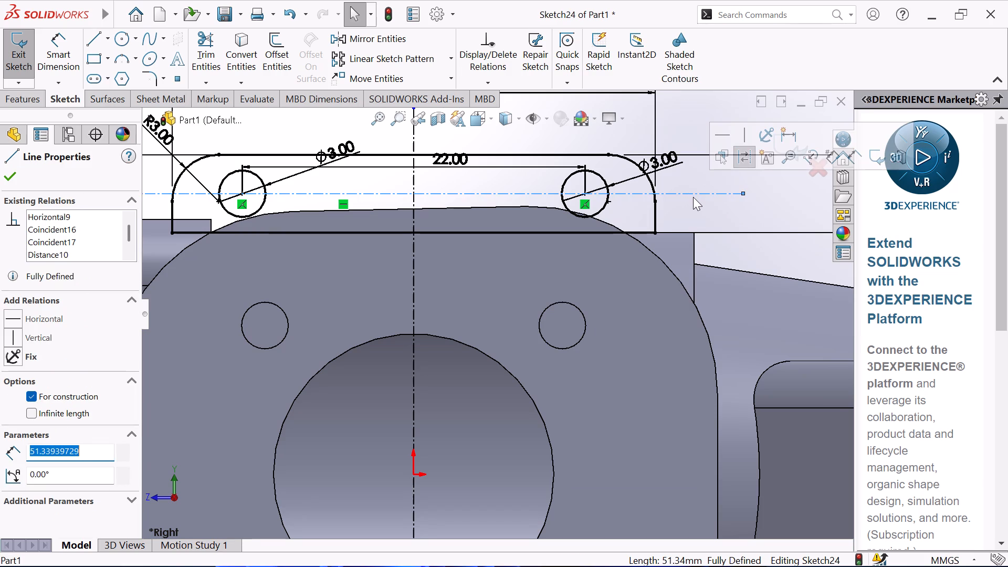
key("Delete")
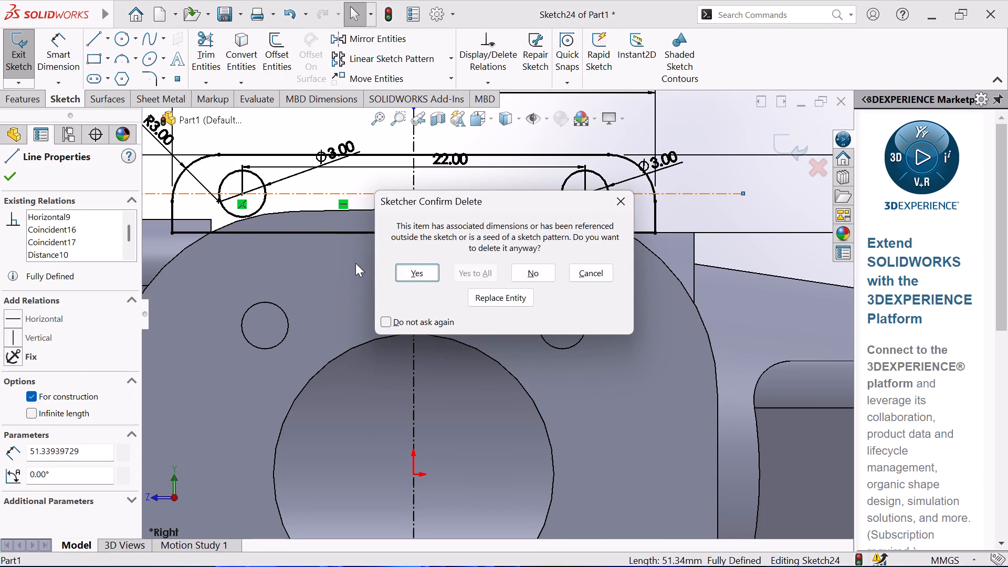
left_click(422, 279)
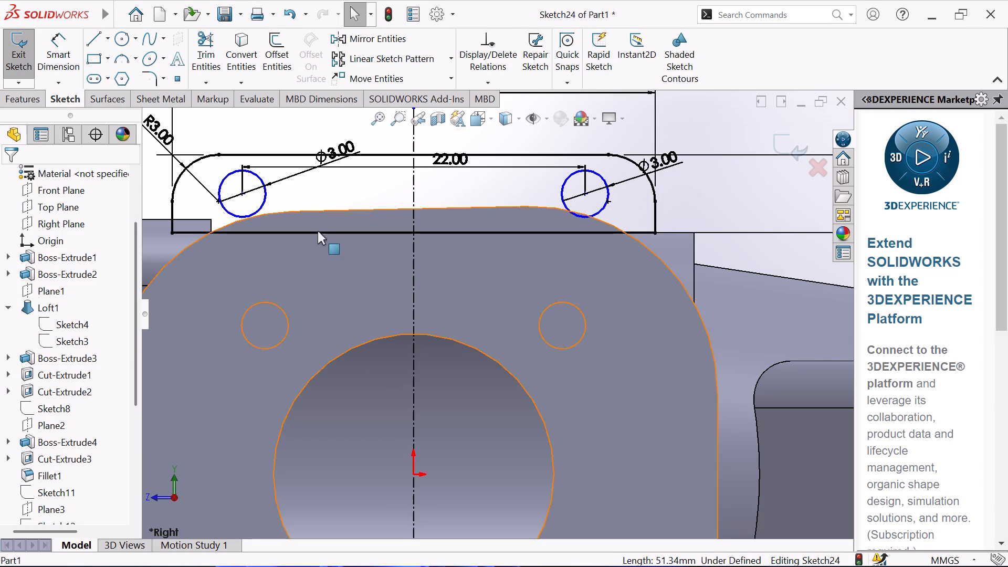
Dimension the distance from the left upper circle's center to the upper rectangle's top edge to 3.5 mm.
left_click(65, 59)
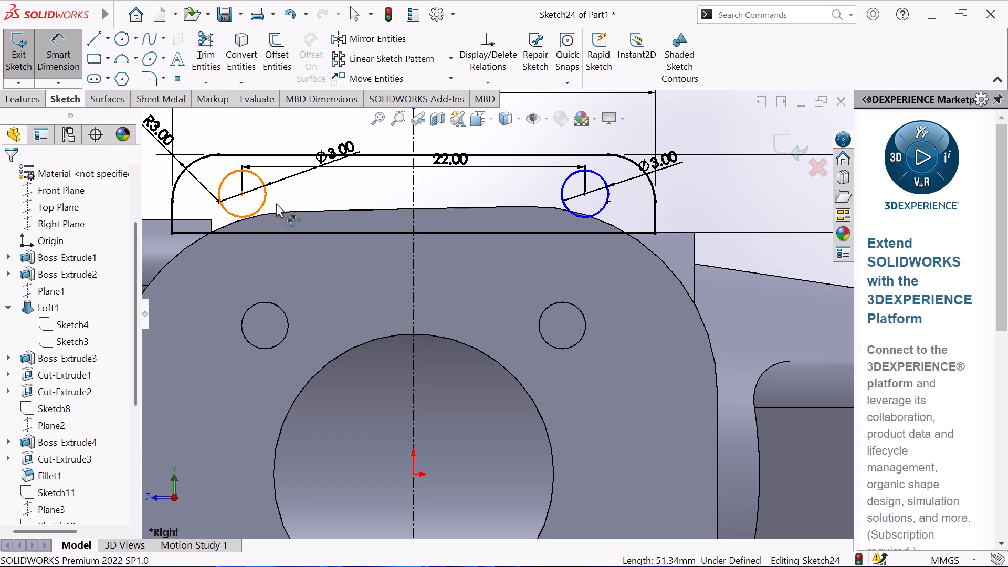
left_click(229, 176)
left_click(239, 154)
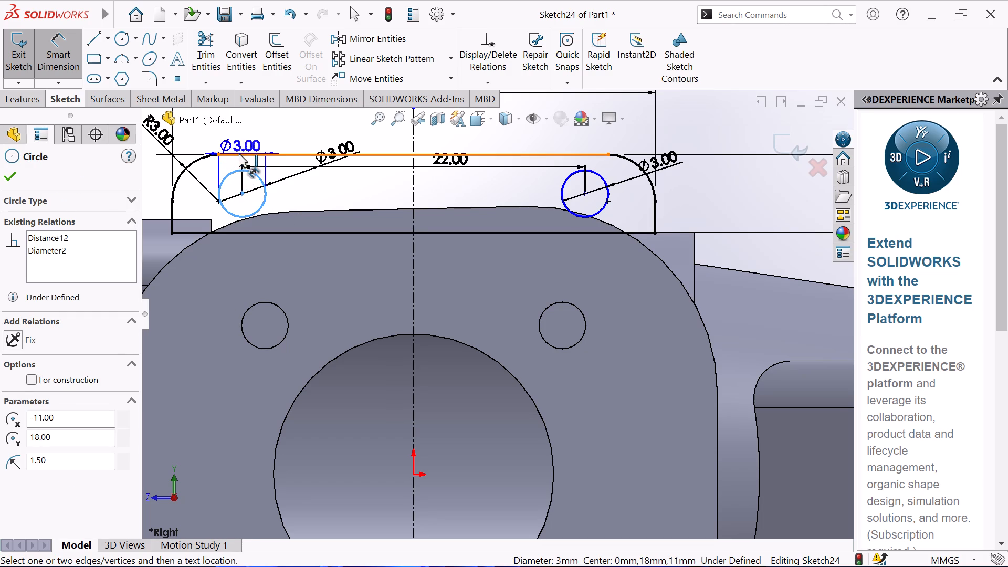
left_click(157, 188)
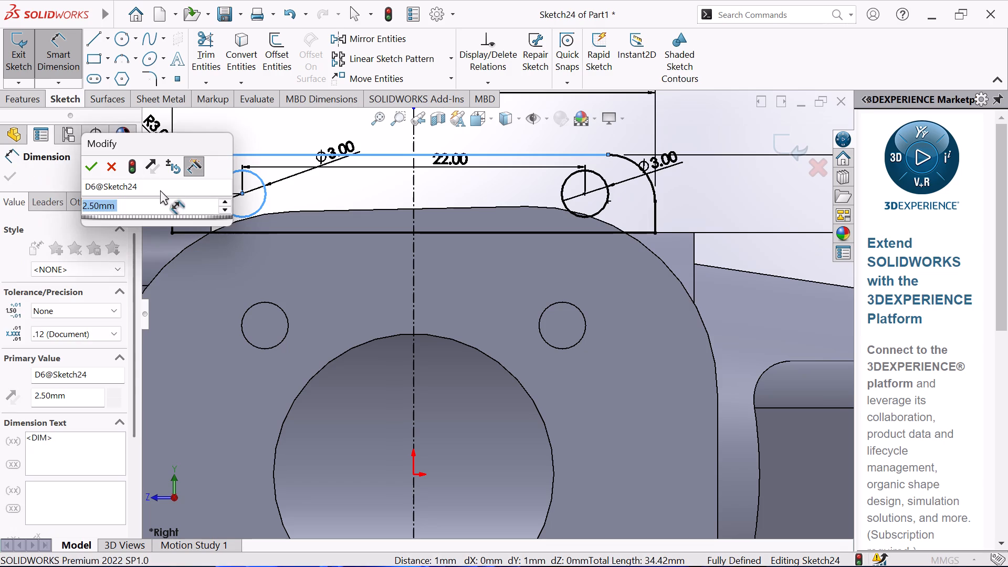
key("3")
key("period")
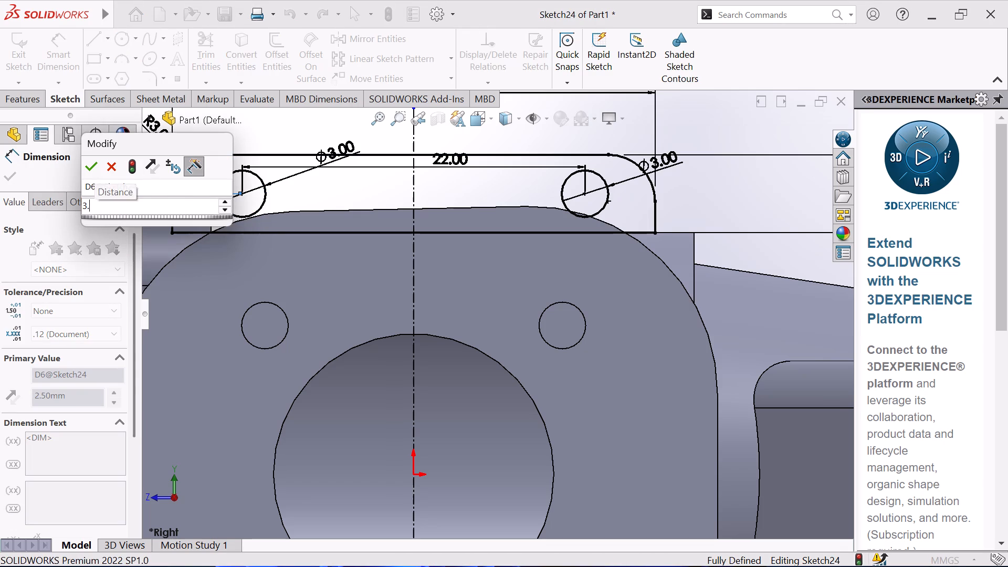
key("5")
key("Return")
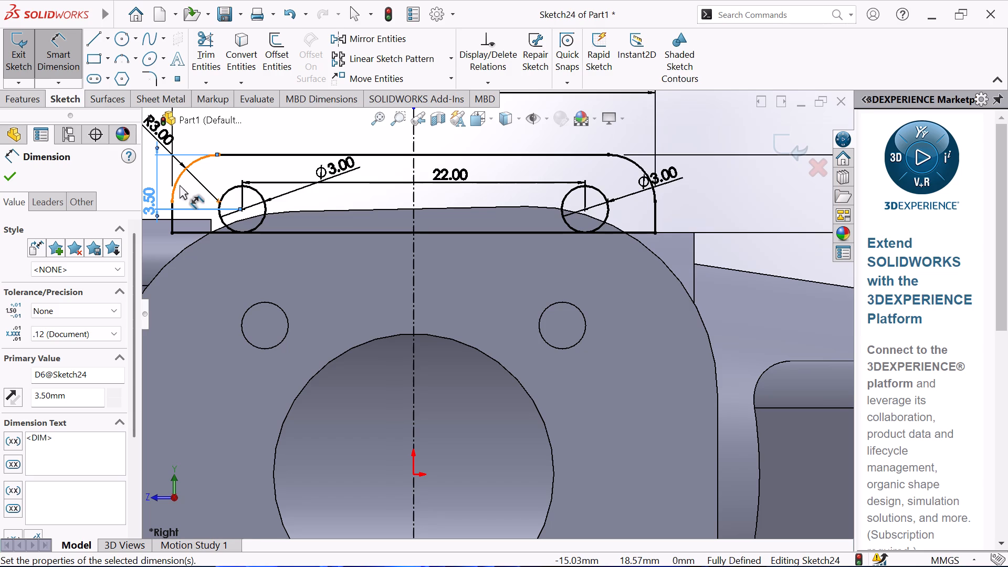
Set the upper rectangle's height to 7 mm.
scroll(180, 184, "up", 1)
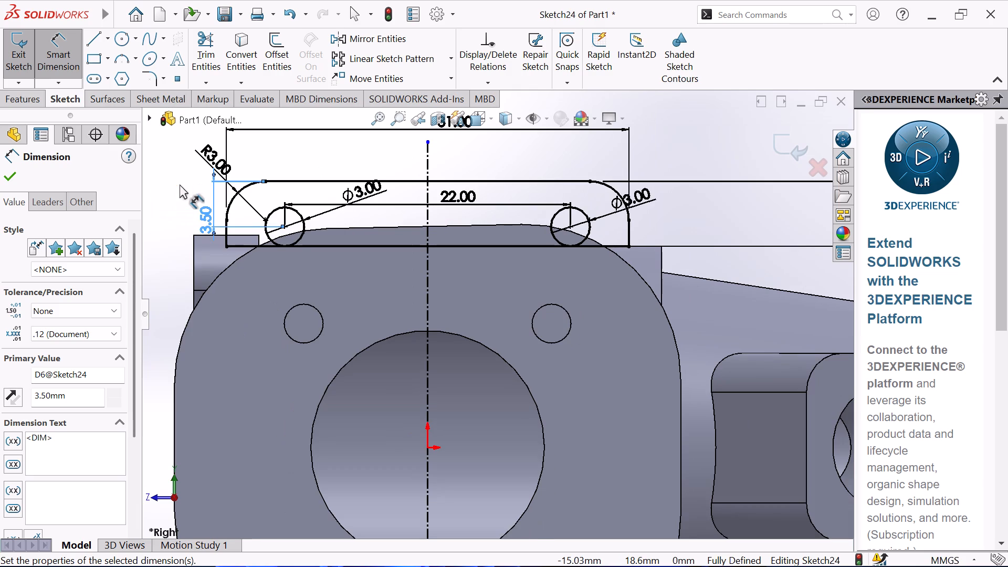
scroll(663, 269, "up", 3)
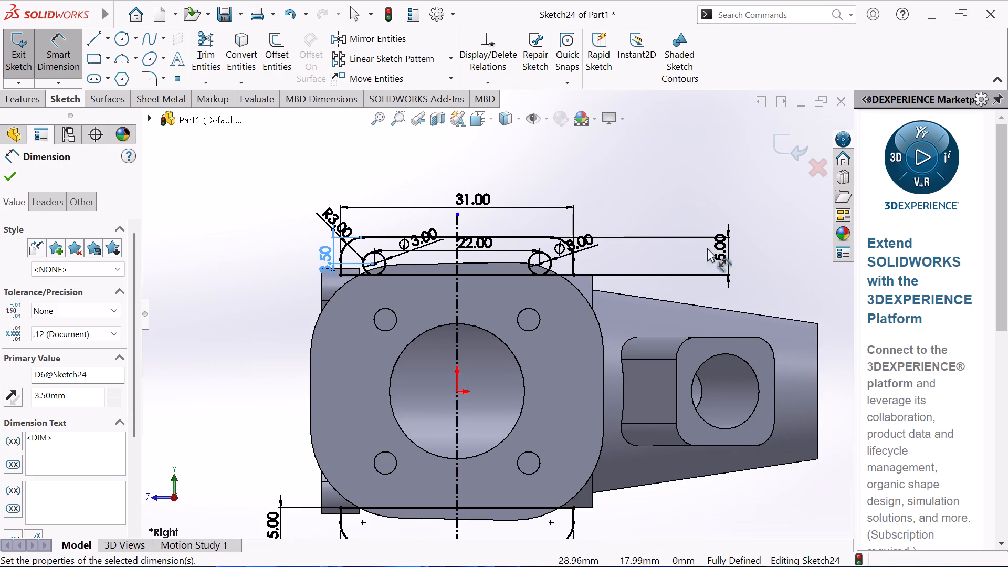
scroll(710, 247, "down", 2)
double_click(712, 268)
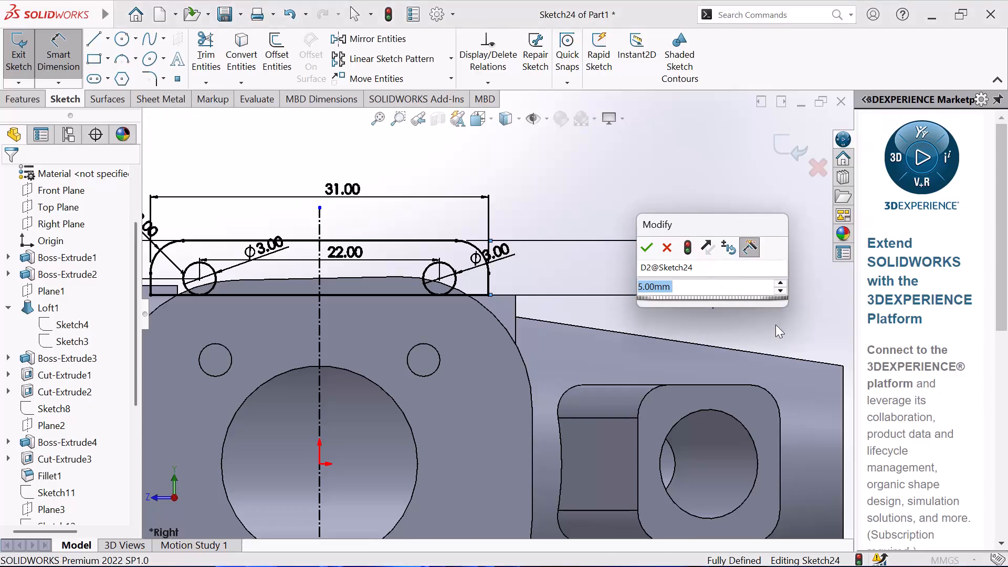
key("7")
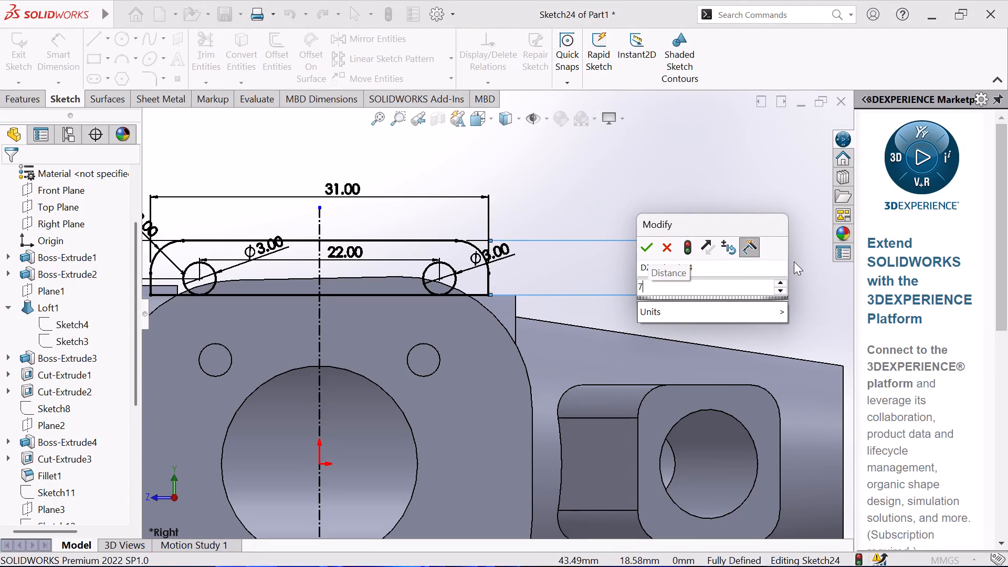
key("Return")
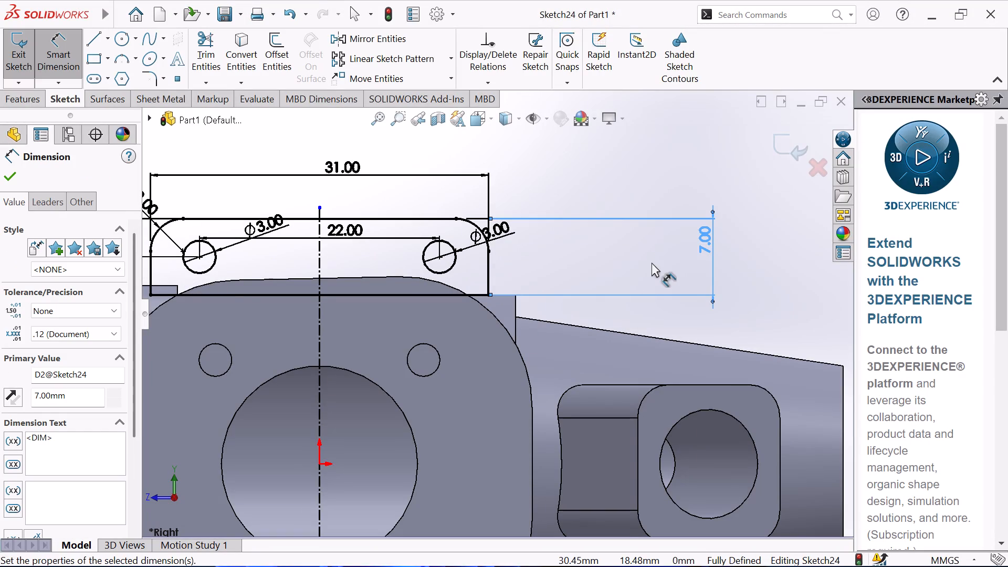
Set the lower rectangle's height to 7 mm.
scroll(651, 260, "up", 2)
scroll(556, 394, "up", 2)
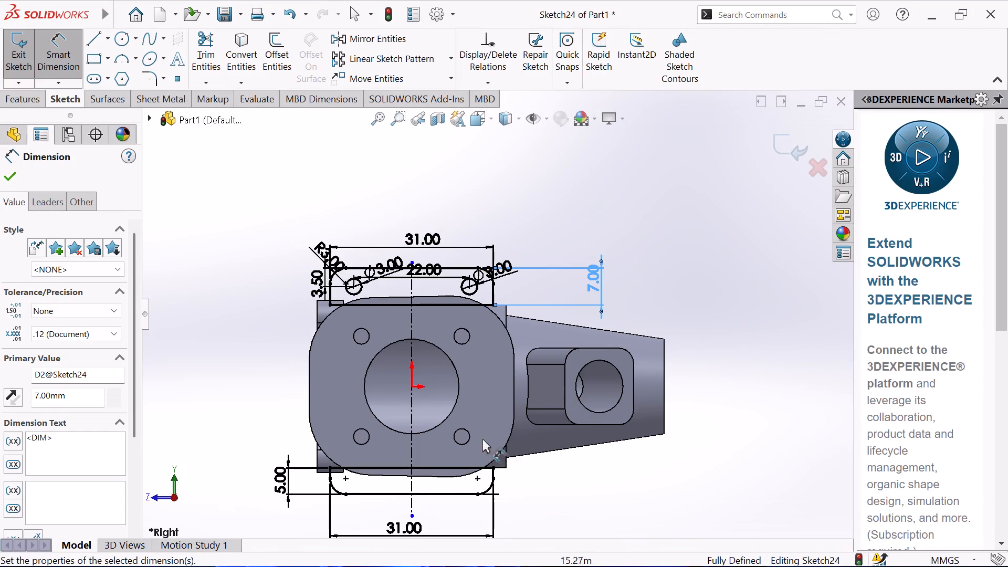
double_click(279, 483)
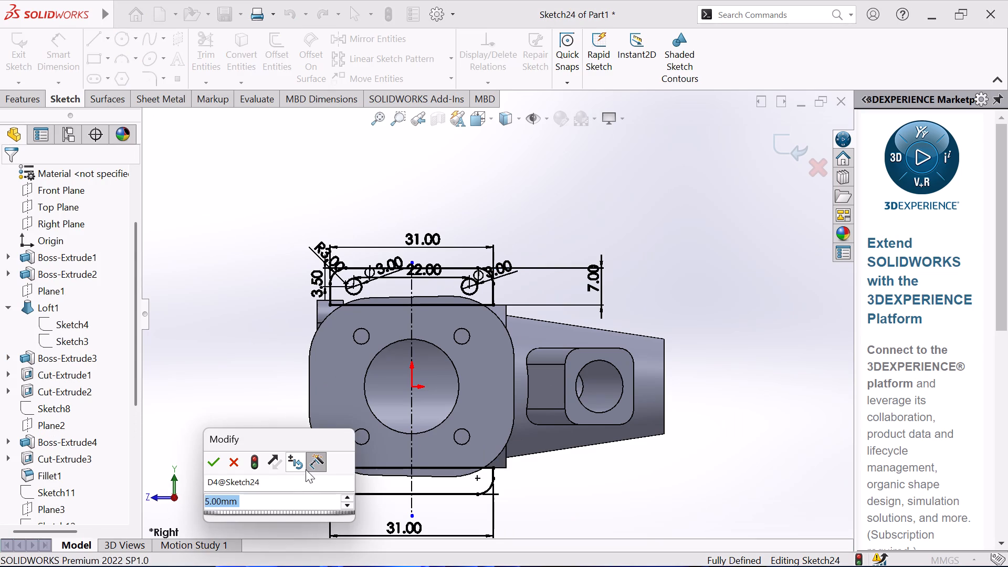
key("7")
key("Return")
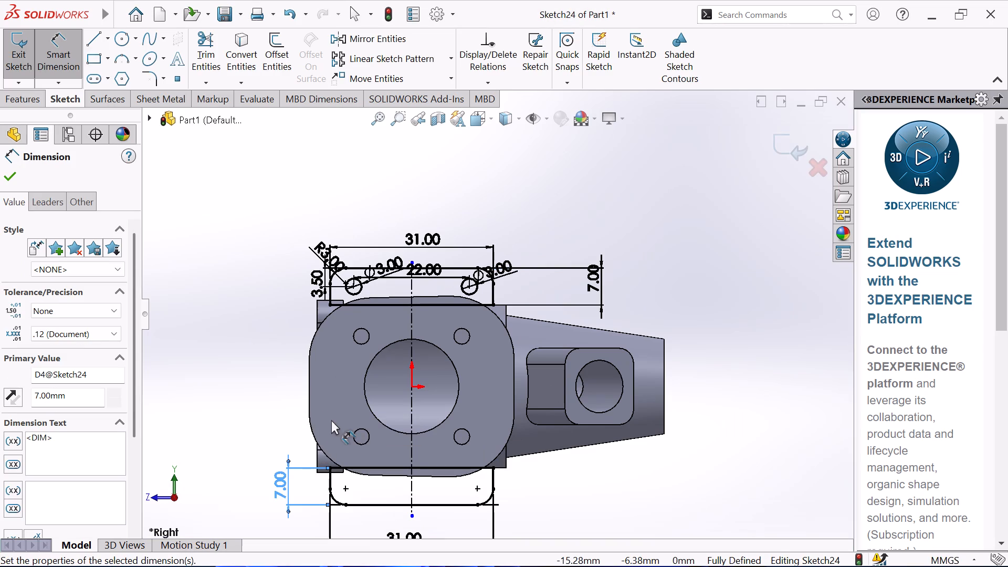
right_click(224, 334)
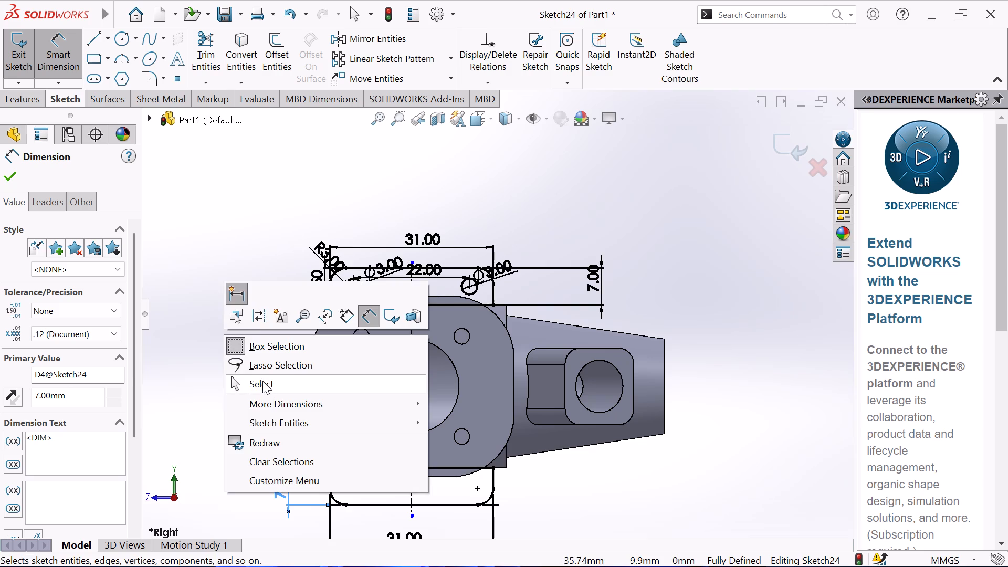
left_click(262, 381)
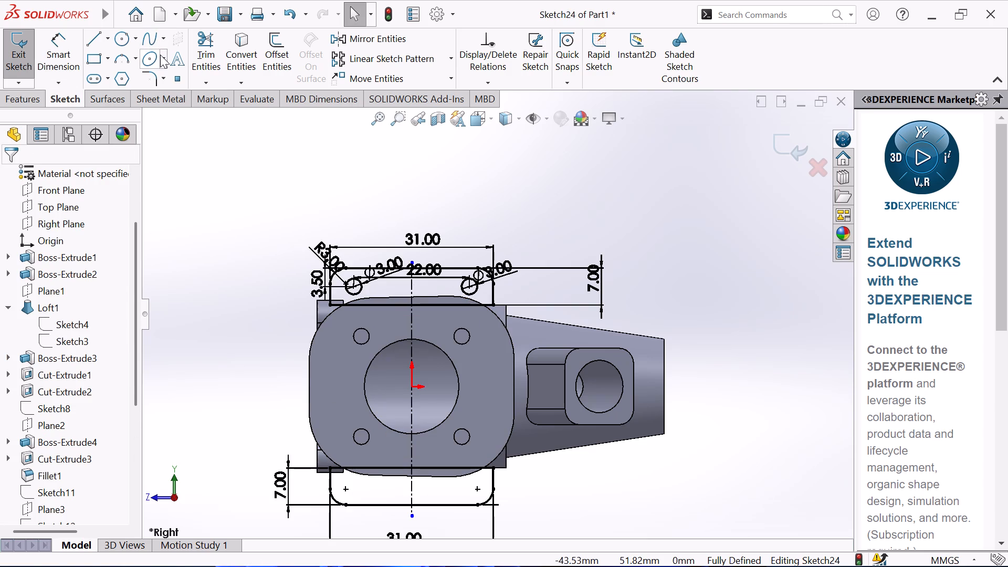
Sketch two circles, about 3.55 mm and 3.65 mm in diameter, near the lower rectangle's two ends, level with each other.
scroll(459, 528, "down", 1)
scroll(403, 493, "down", 2)
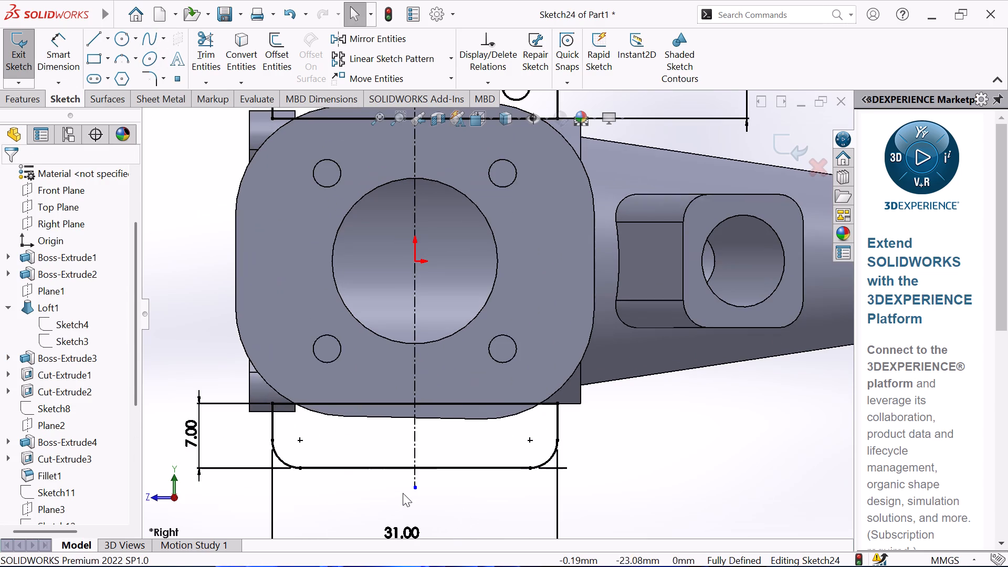
left_click(124, 36)
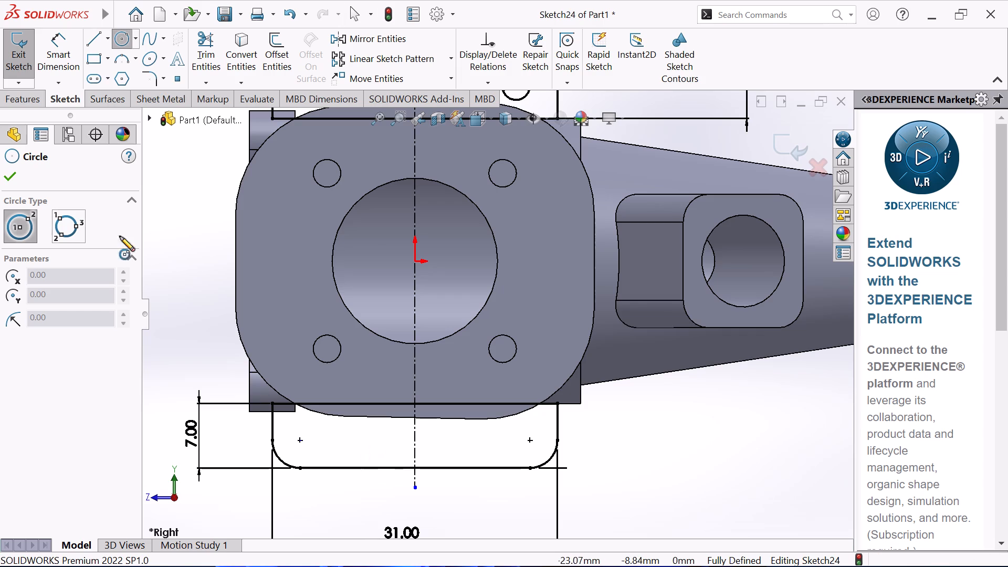
left_click(313, 433)
left_click(323, 420)
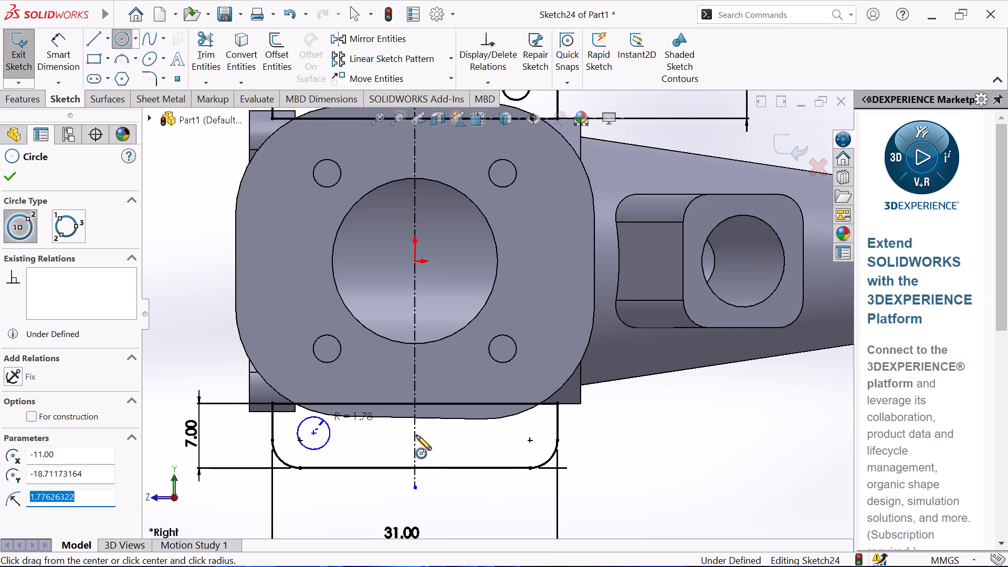
left_click(516, 431)
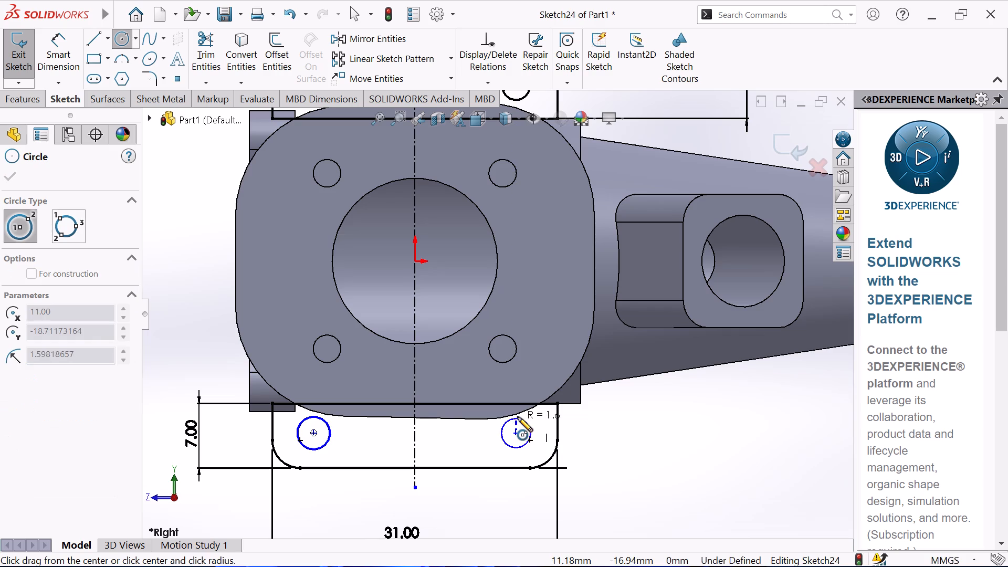
left_click(518, 416)
right_click(668, 434)
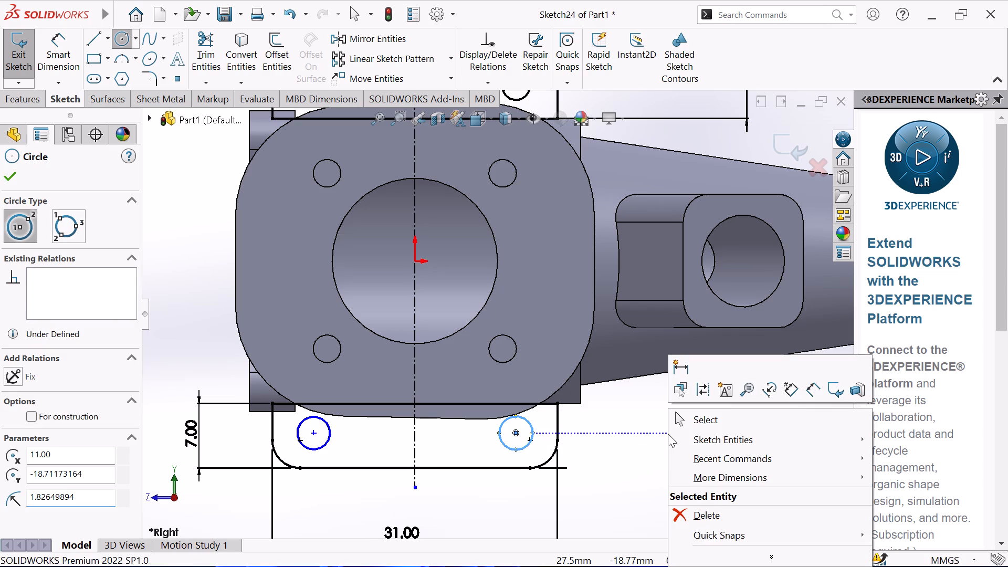
left_click(711, 422)
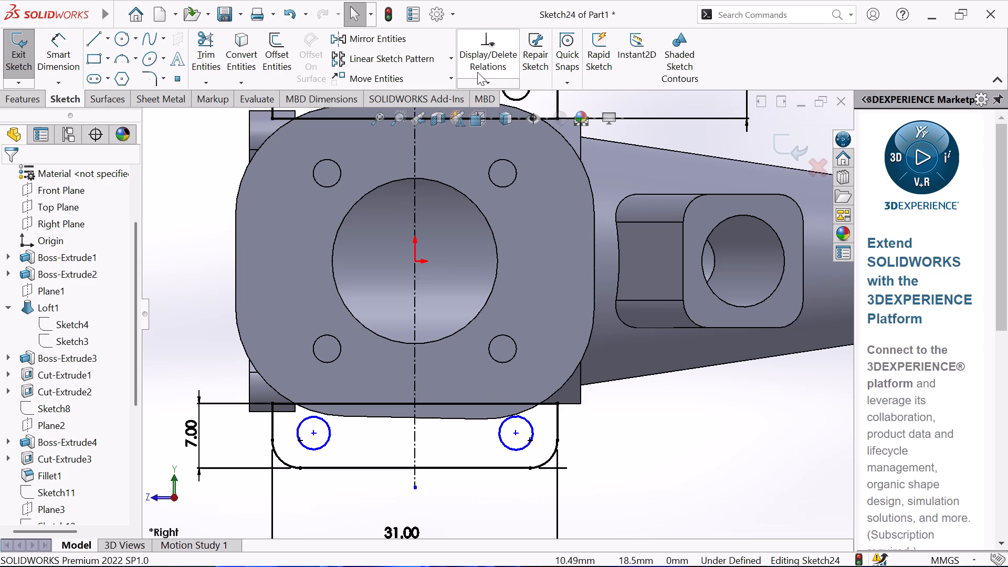
Dimension the distance between the two lower circle centers to 22 mm.
left_click(61, 51)
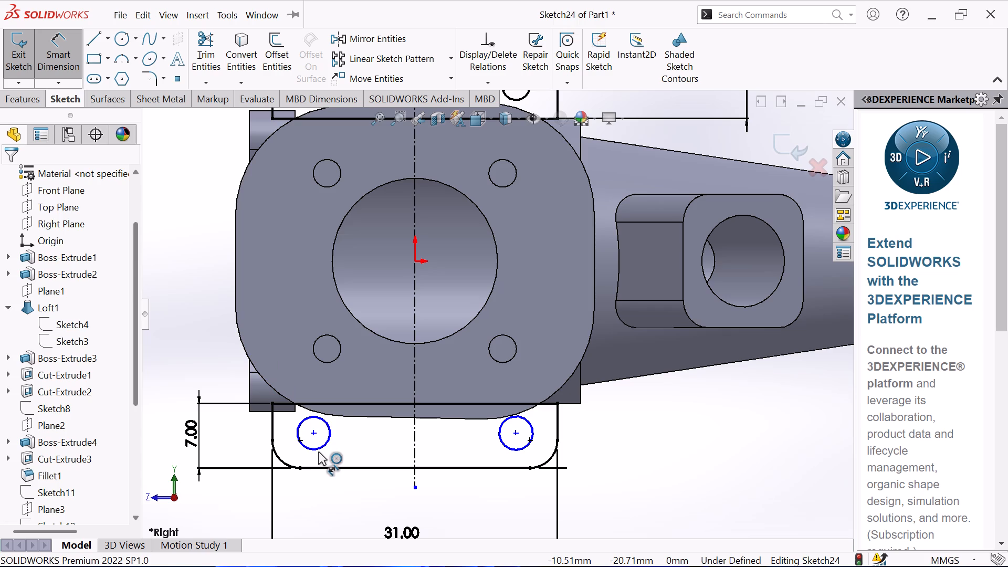
left_click(318, 451)
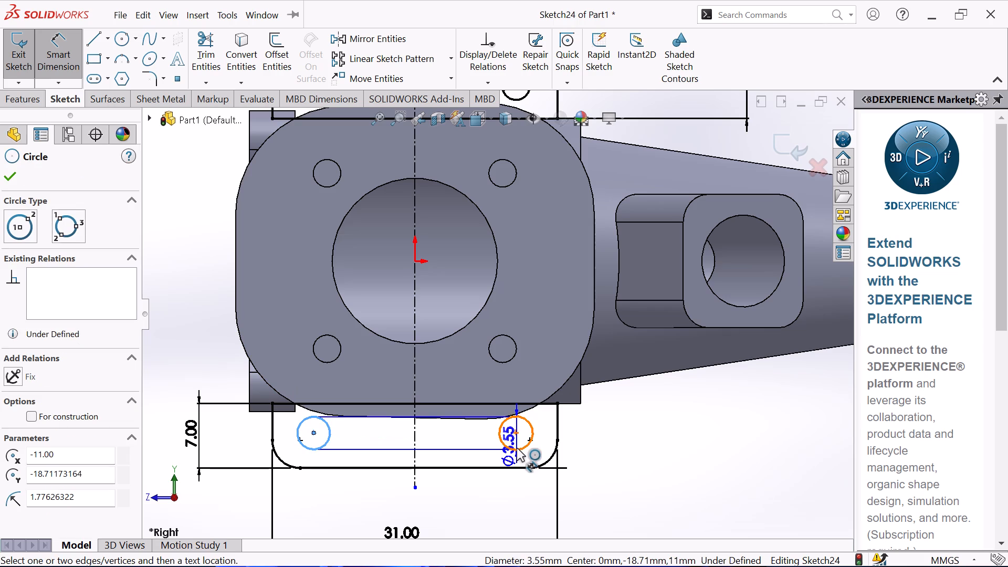
left_click(517, 448)
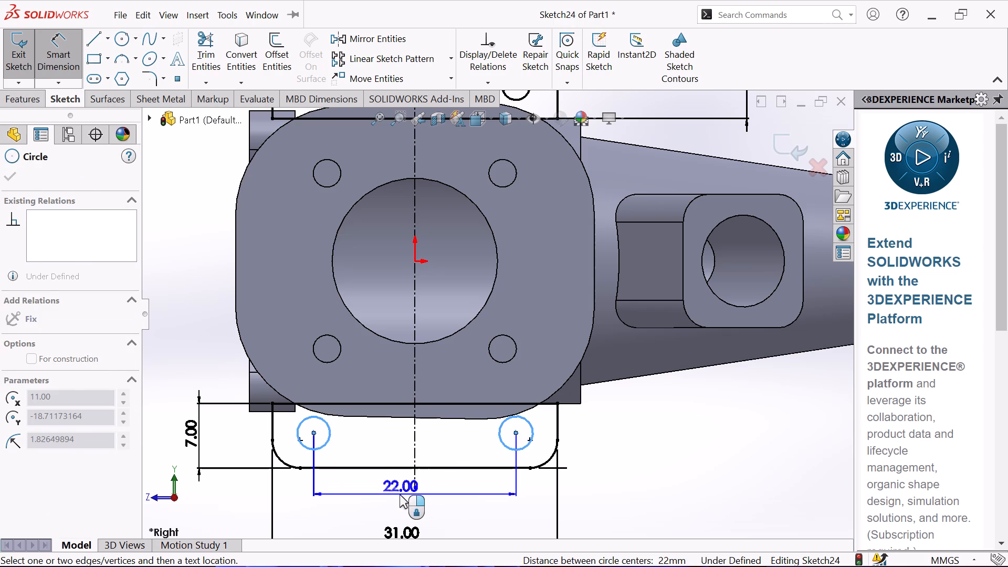
left_click(400, 495)
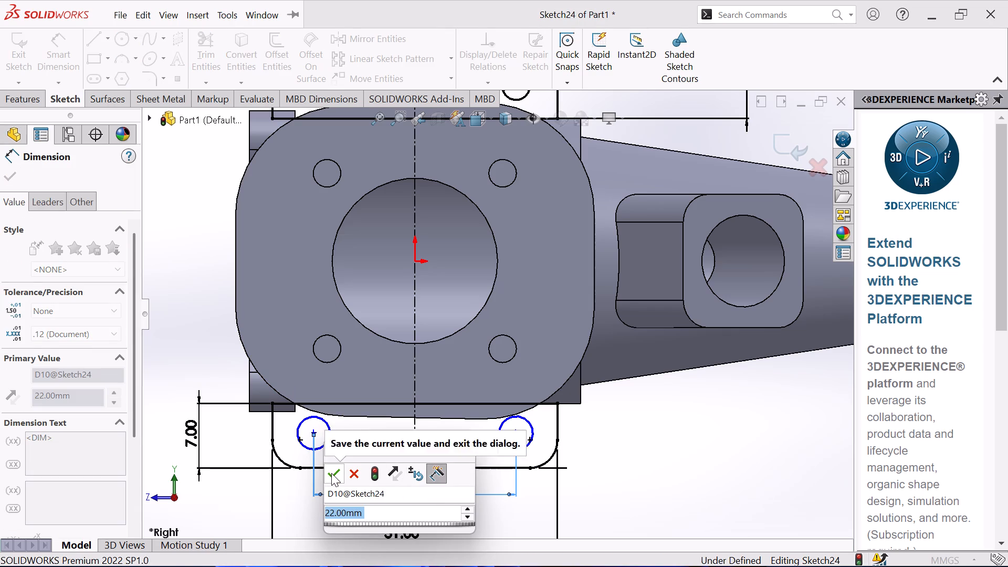
left_click(331, 473)
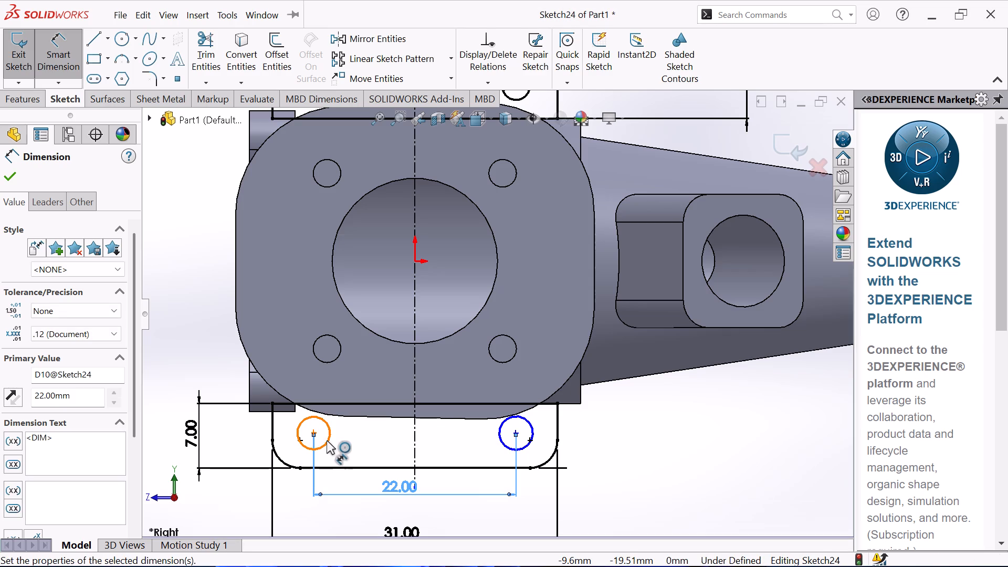
Dimension the left circle in the lower rectangle to a diameter of 3 mm.
left_click(327, 440)
left_click(293, 489)
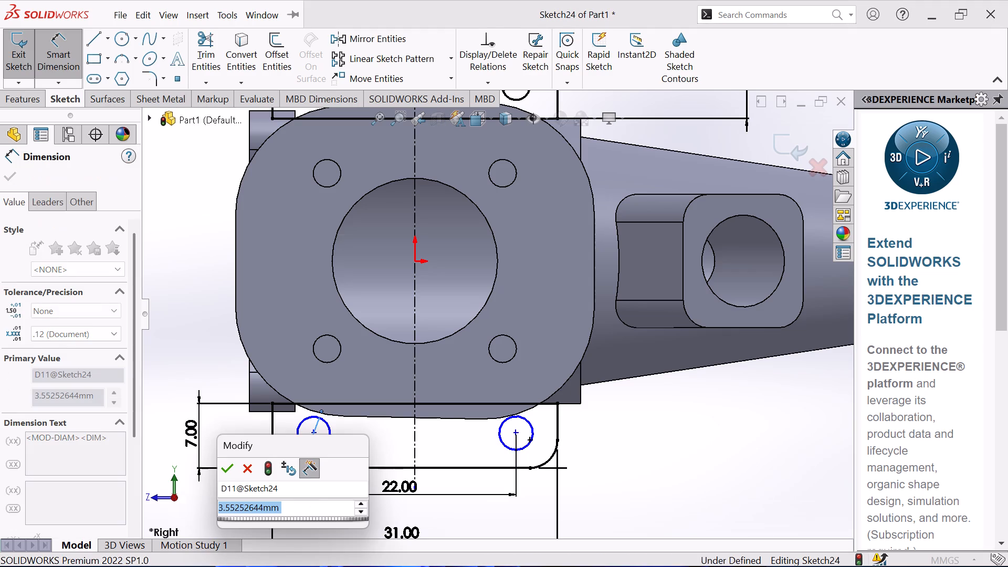
key("3")
key("Return")
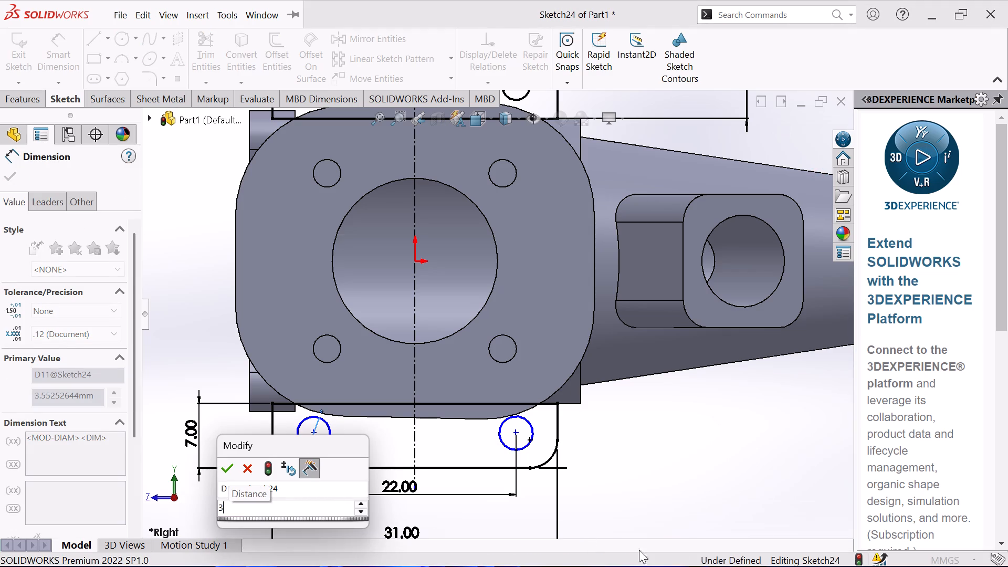
Dimension the right circle in the lower rectangle to a diameter of 3 mm.
left_click(528, 444)
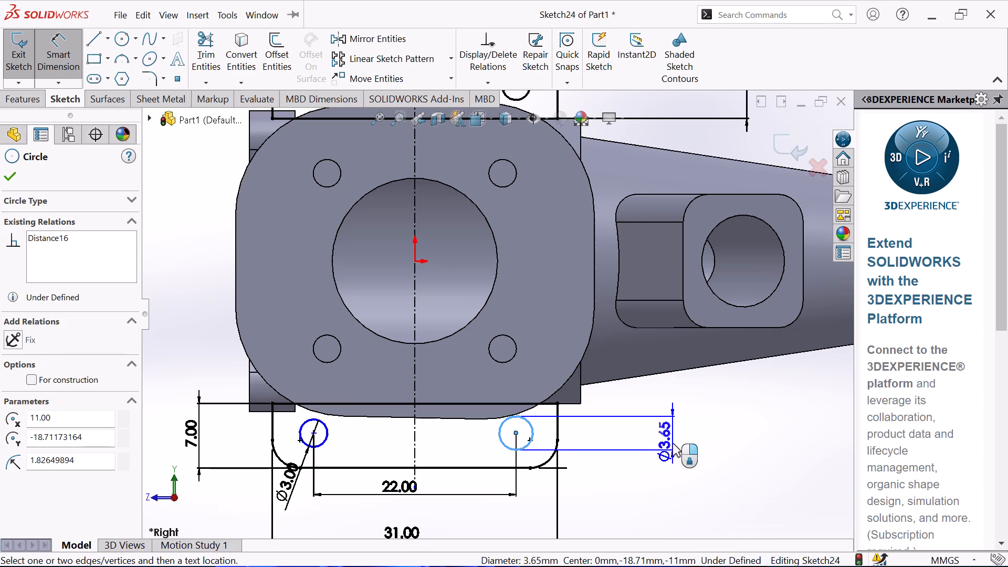
left_click(673, 443)
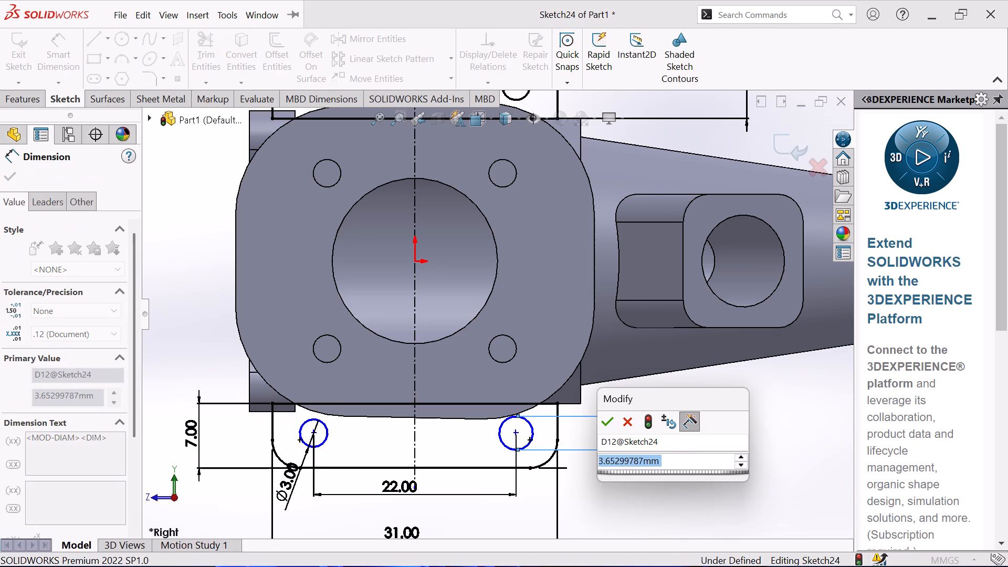
key("3")
key("Return")
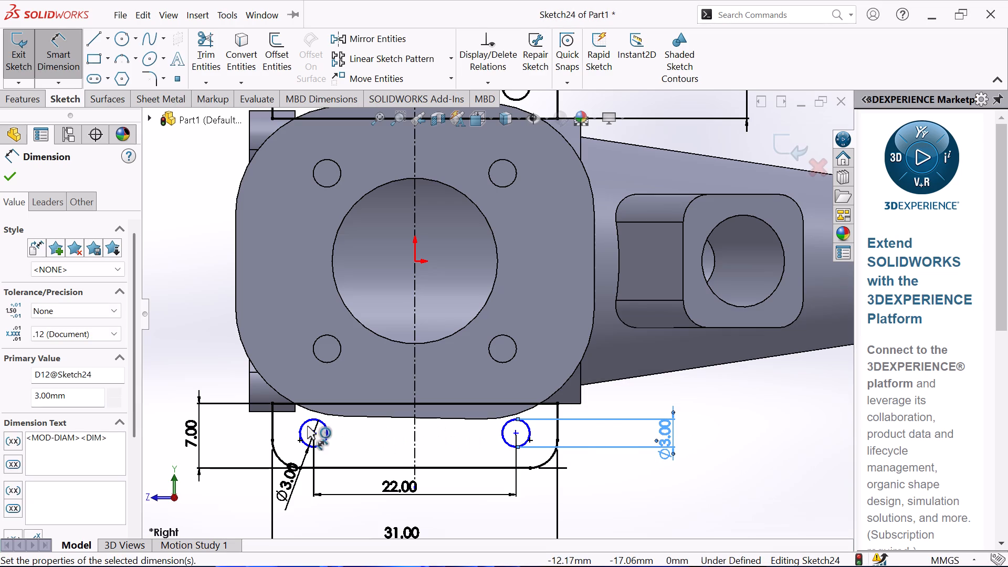
Dimension the left circle in the lower rectangle 3.5 mm above the rectangle's bottom edge.
scroll(445, 374, "up", 1)
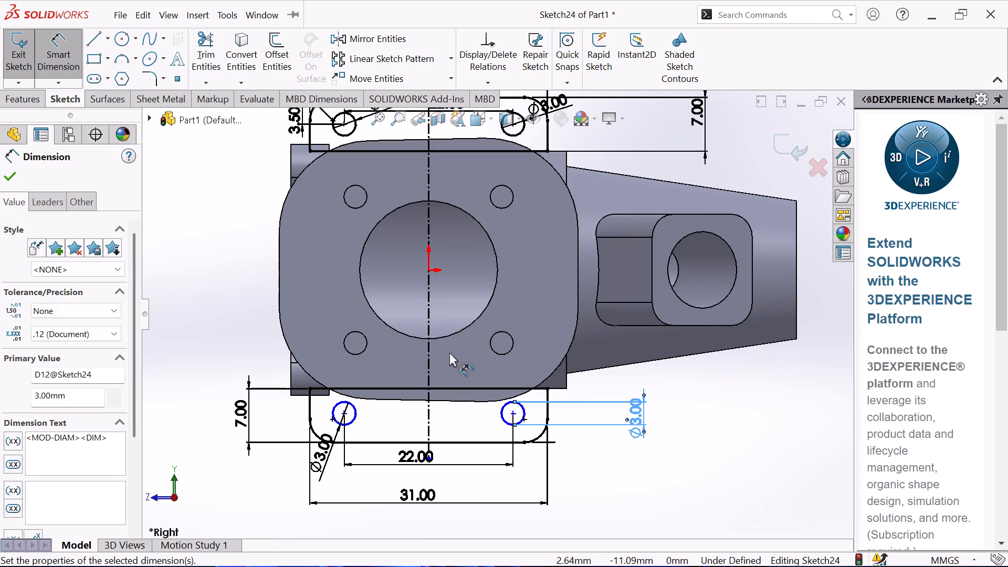
scroll(451, 344, "up", 1)
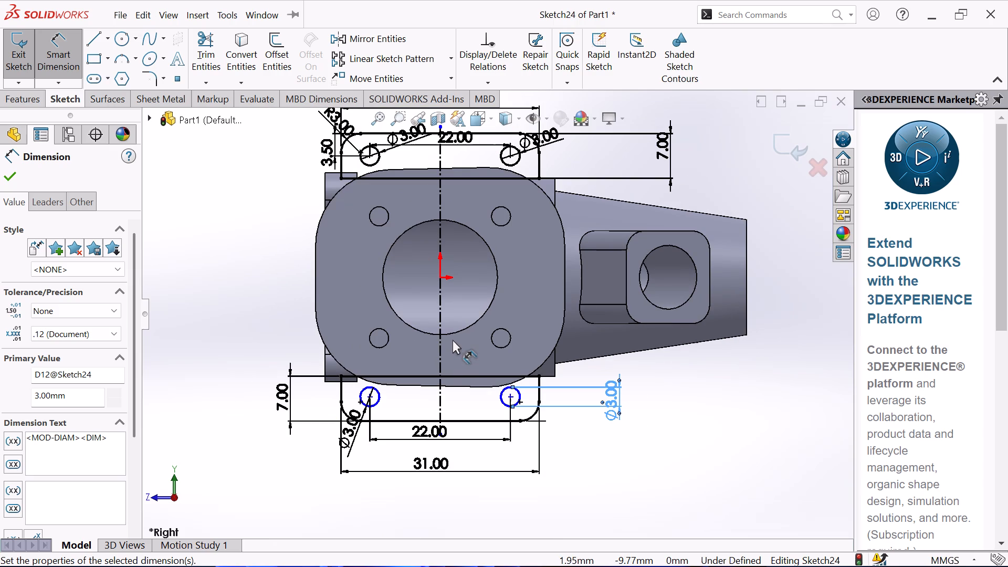
scroll(453, 340, "down", 1)
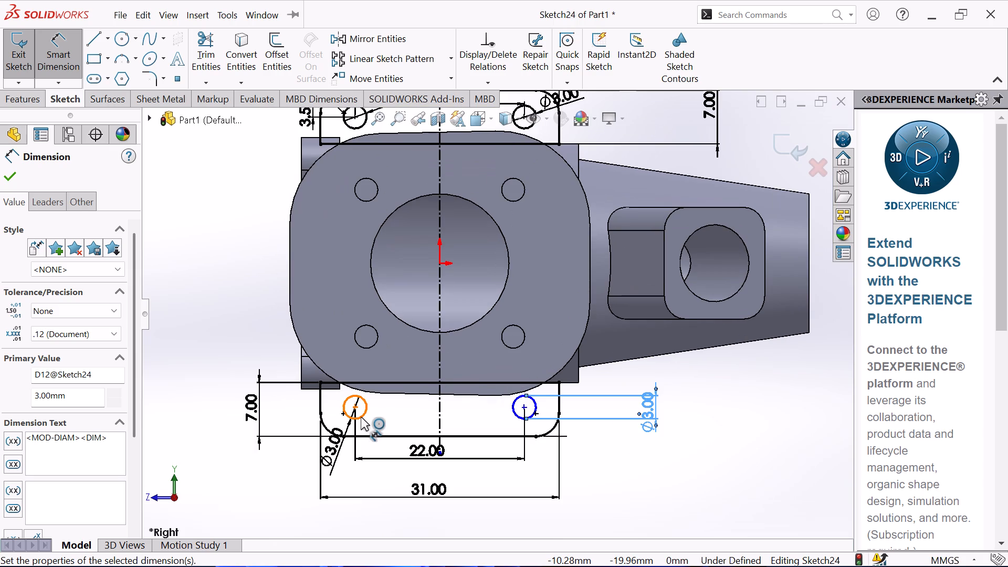
left_click(361, 417)
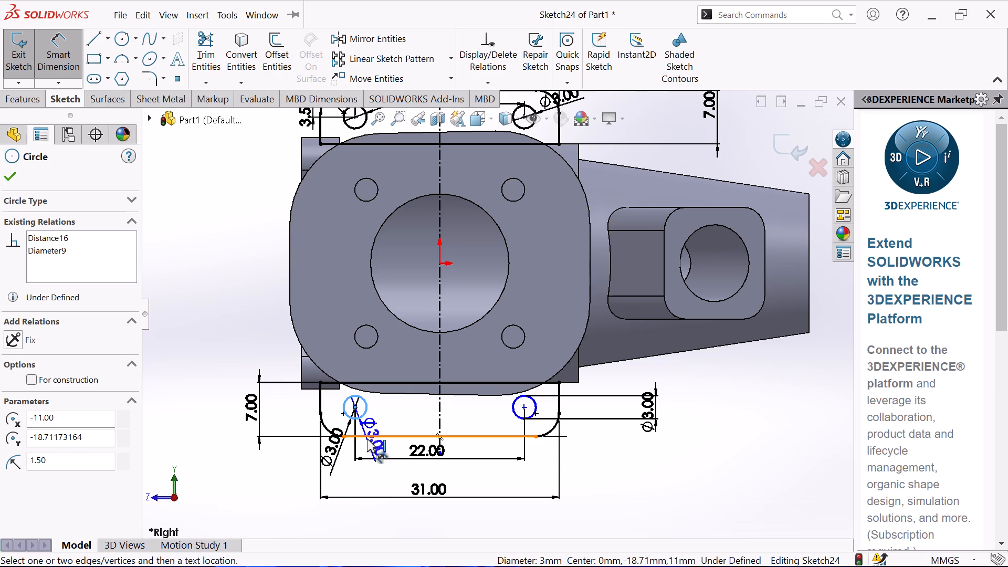
left_click(367, 439)
left_click(205, 425)
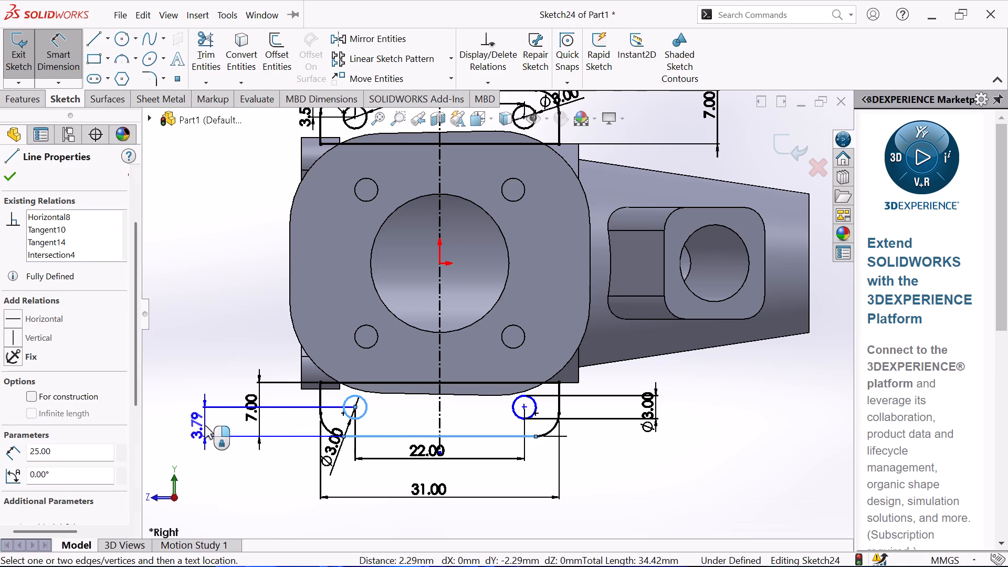
key("3")
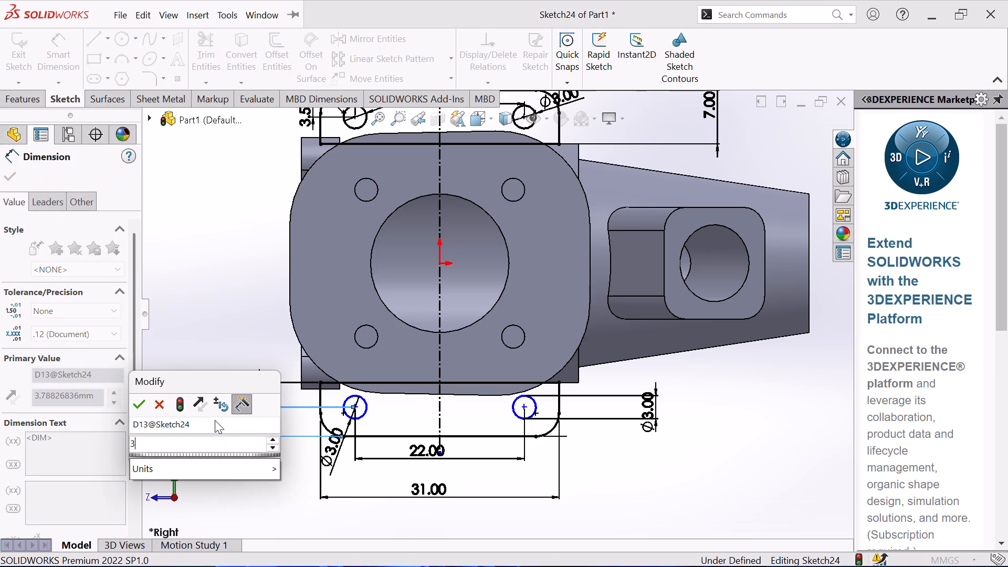
key("period")
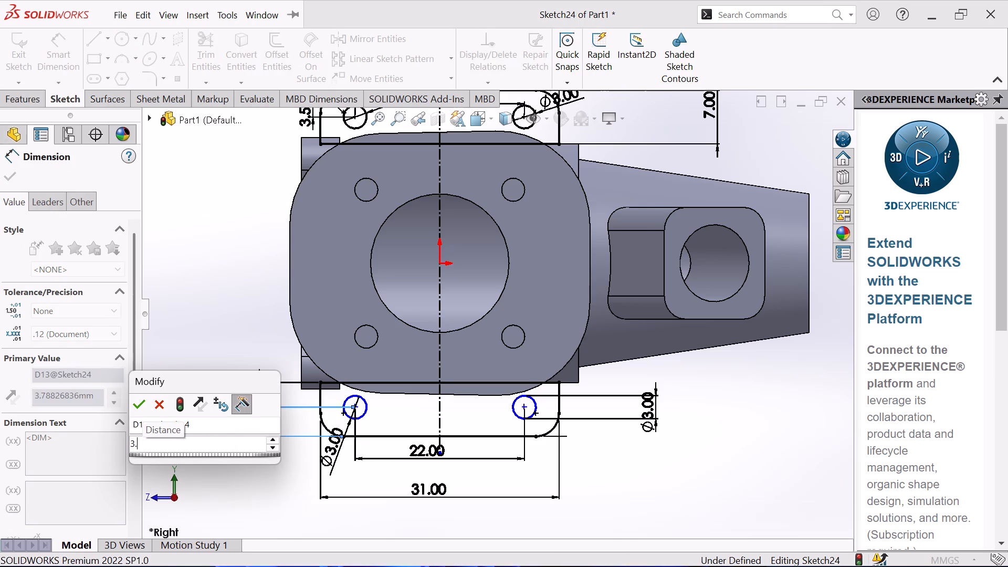
key("5")
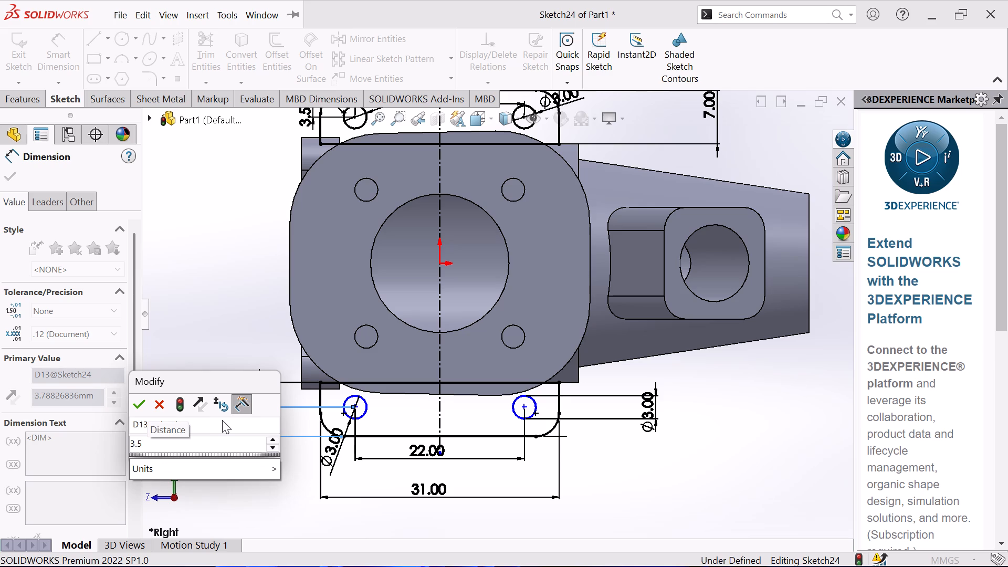
key("Return")
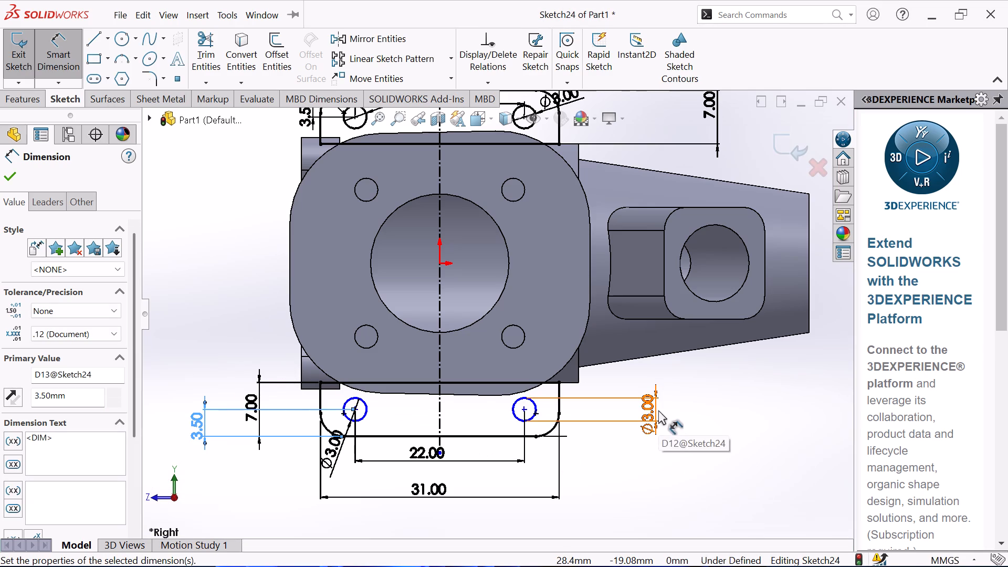
Dimension the right circle in the lower rectangle 3.5 mm above the rectangle's bottom edge.
left_click(514, 416)
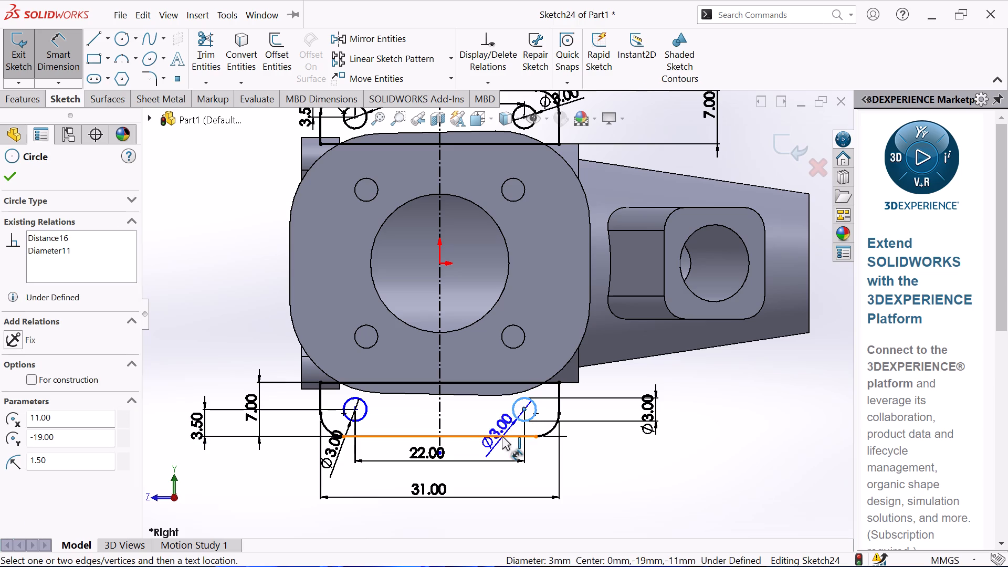
left_click(502, 435)
left_click(611, 430)
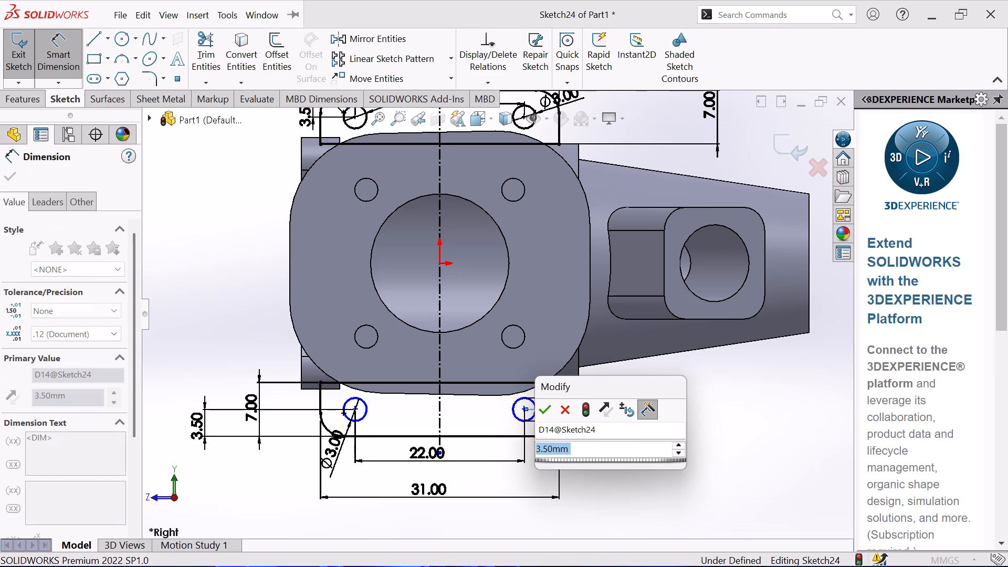
key("3")
type(".5")
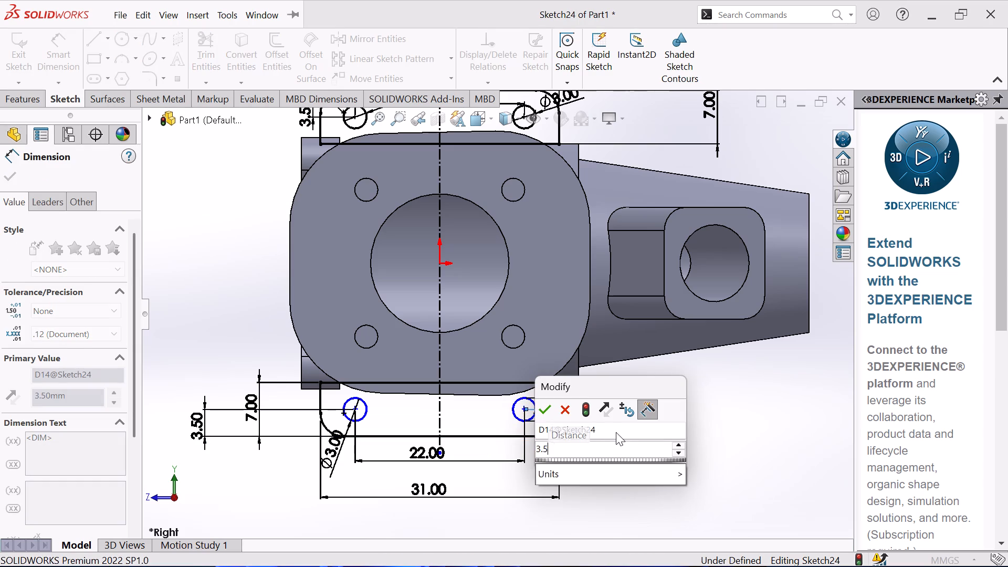
key("Return")
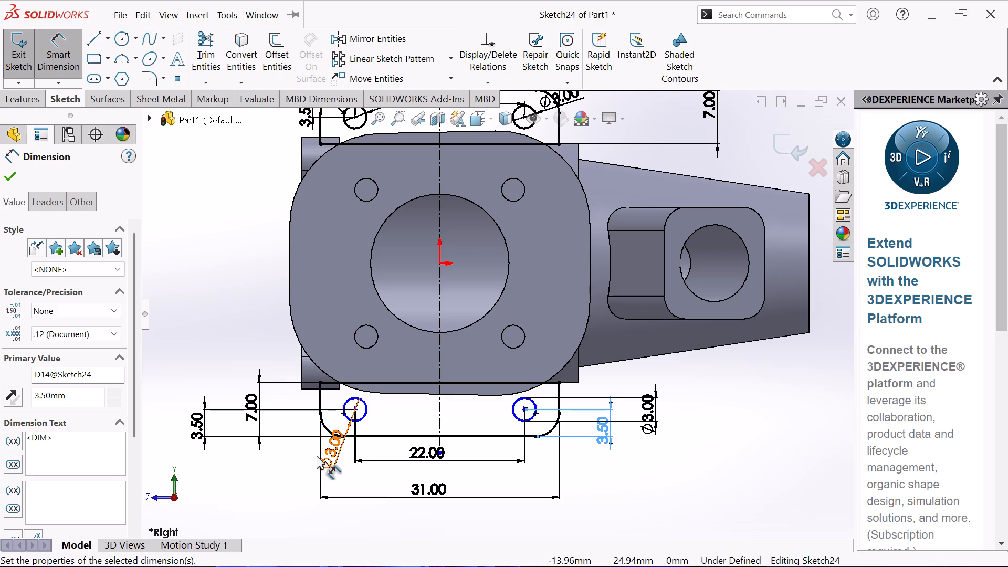
Dimension the horizontal distance from the left circle in the lower rectangle to the vertical centerline, and finish dimensioning.
left_click(365, 405)
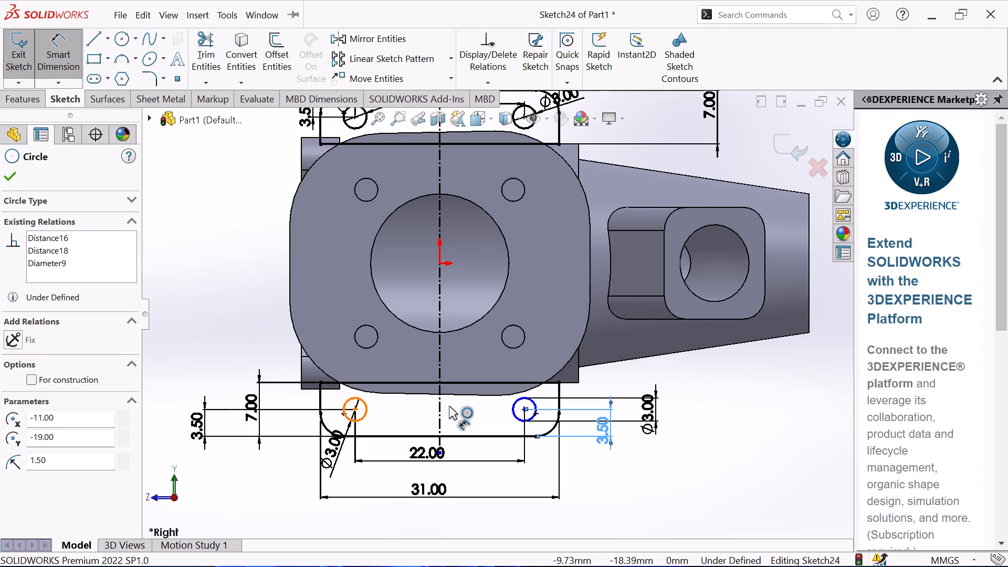
left_click(443, 411)
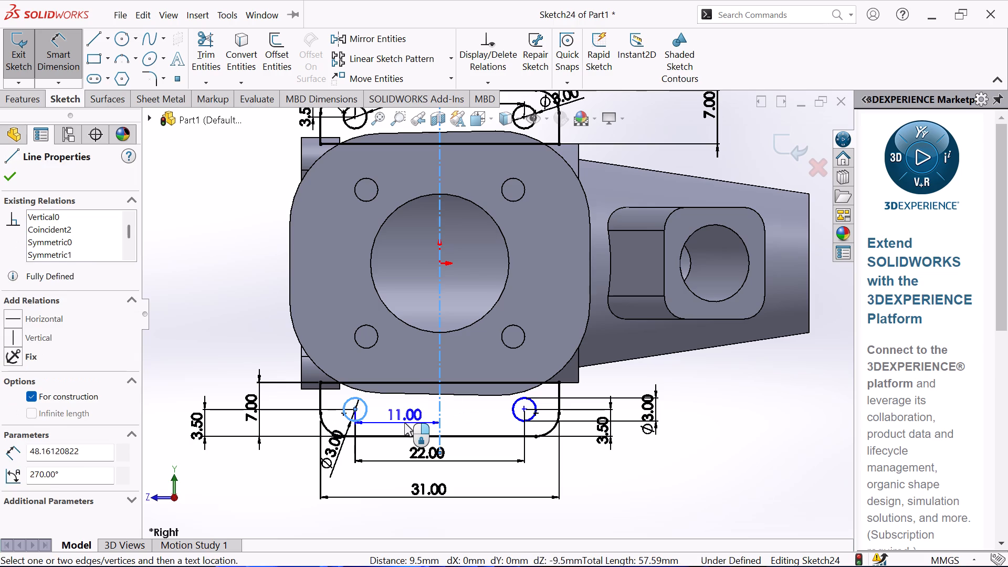
left_click(404, 423)
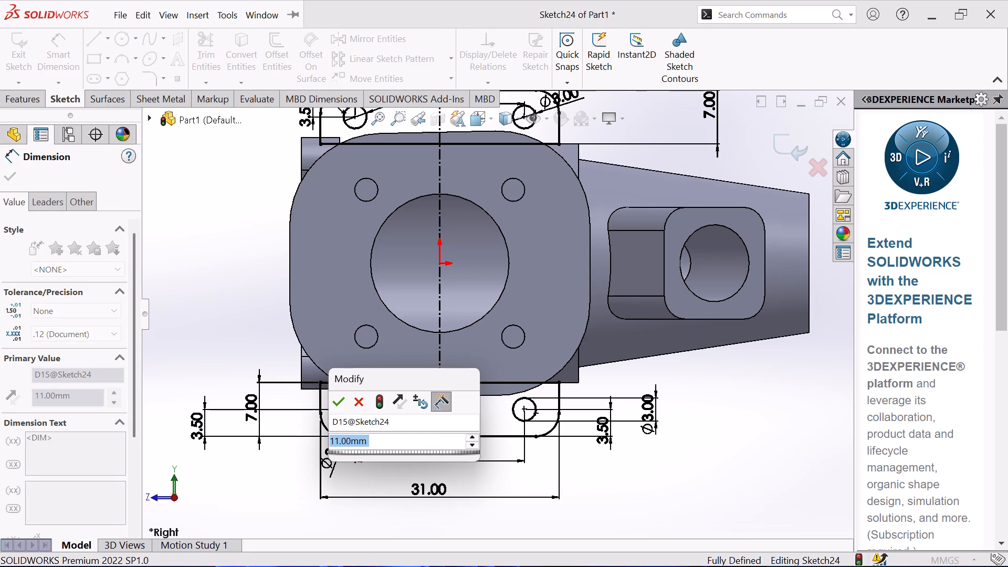
left_click(334, 397)
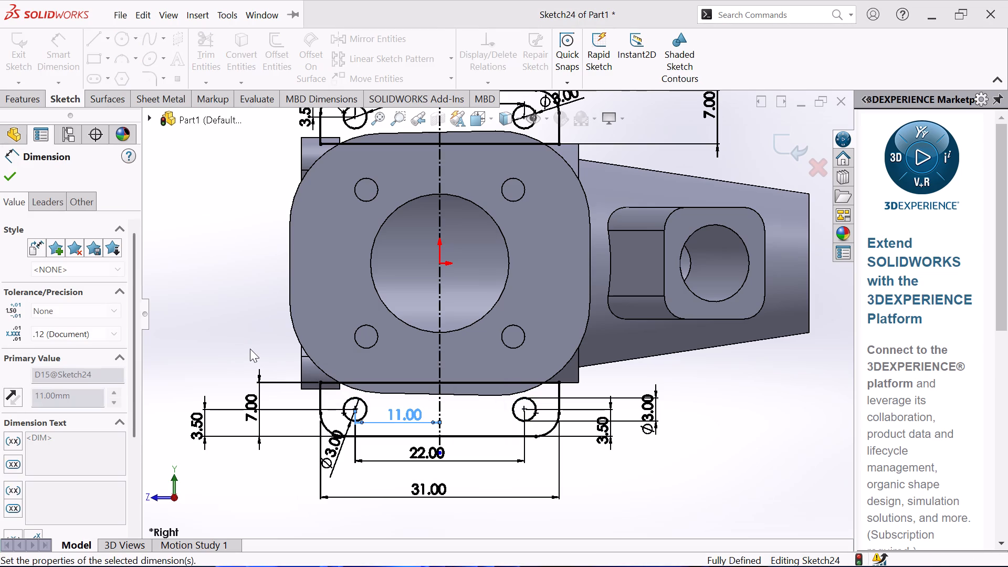
right_click(226, 334)
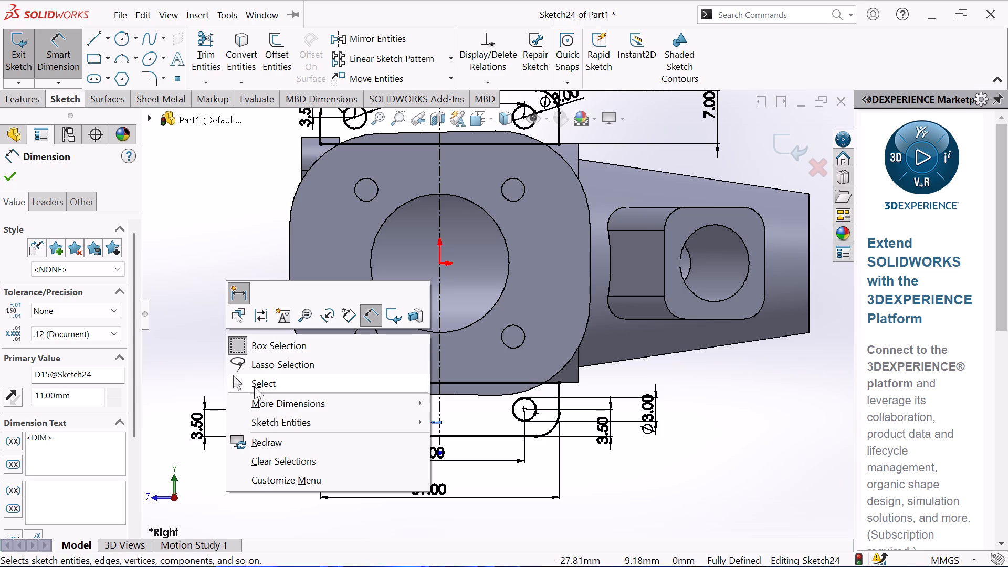
left_click(254, 385)
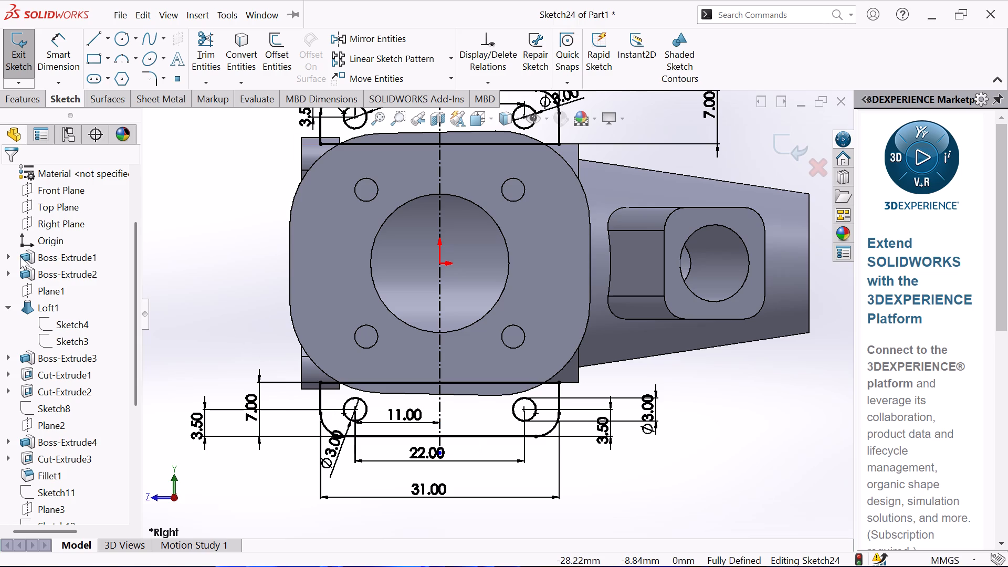
Extrude both halves of the upper and lower flange rectangles, excluding the hole circles, as a merged Mid Plane boss 1 mm thick.
left_click(19, 98)
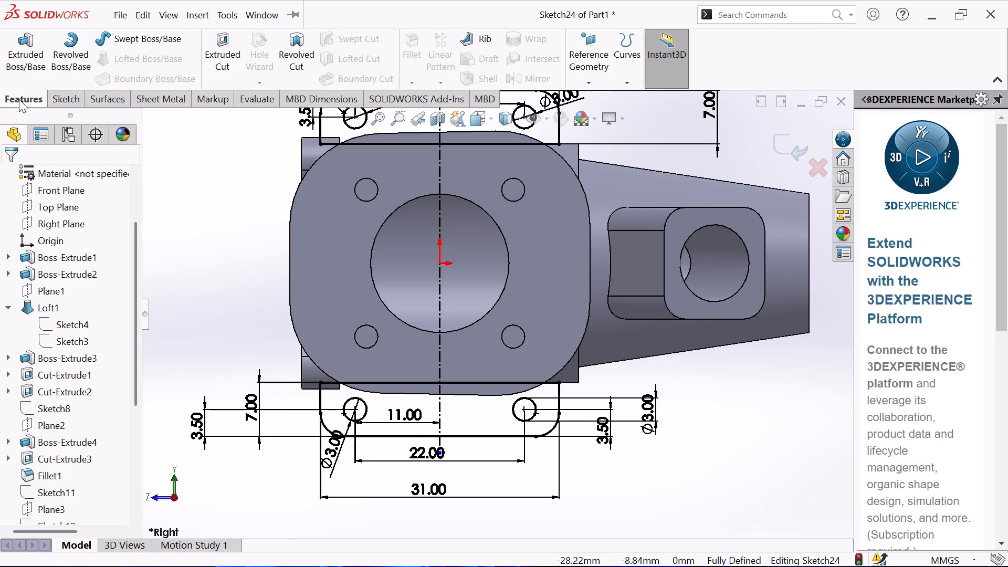
left_click(27, 50)
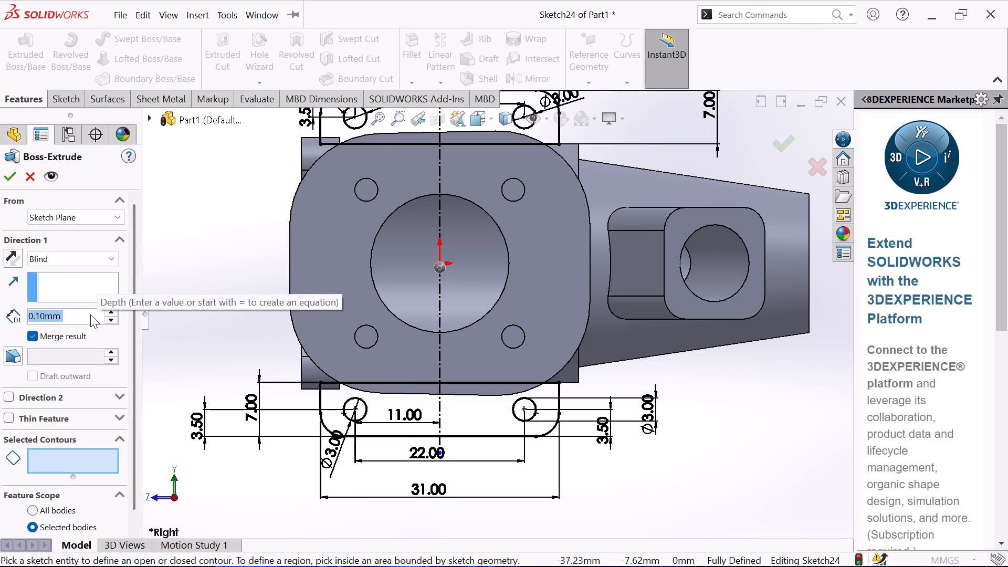
left_click(112, 259)
left_click(72, 344)
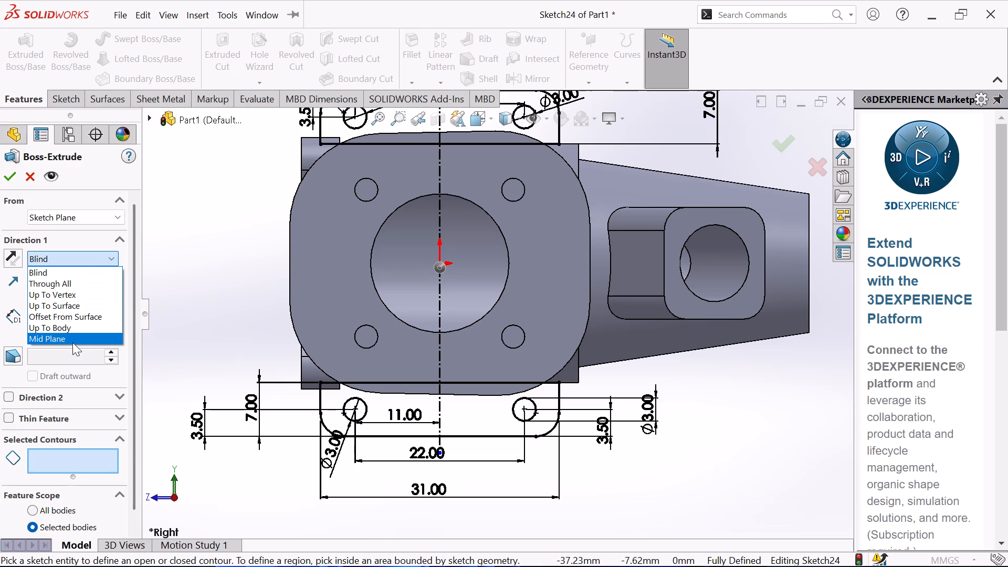
left_click(73, 335)
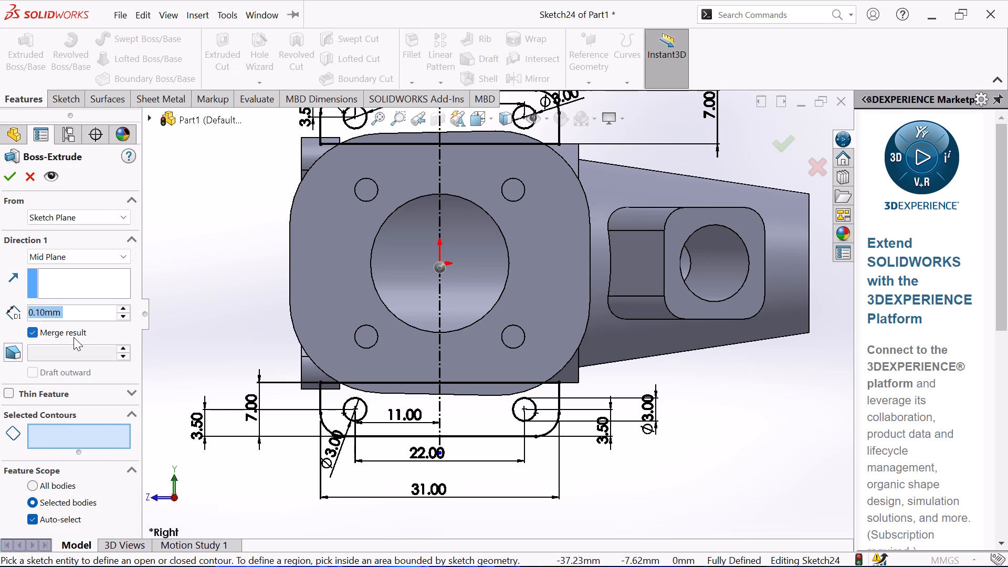
double_click(102, 310)
key("1")
left_click(173, 244)
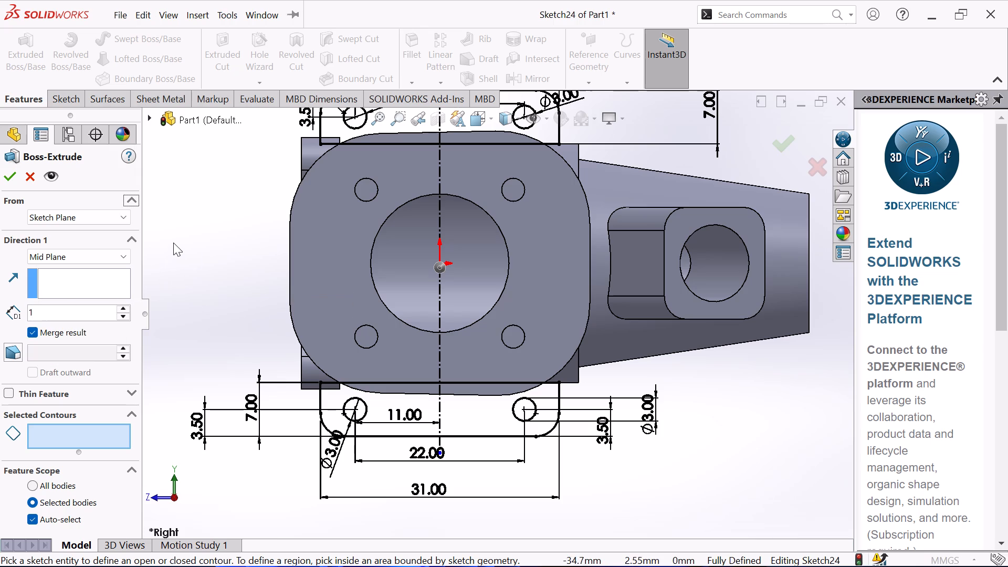
scroll(262, 249, "up", 2)
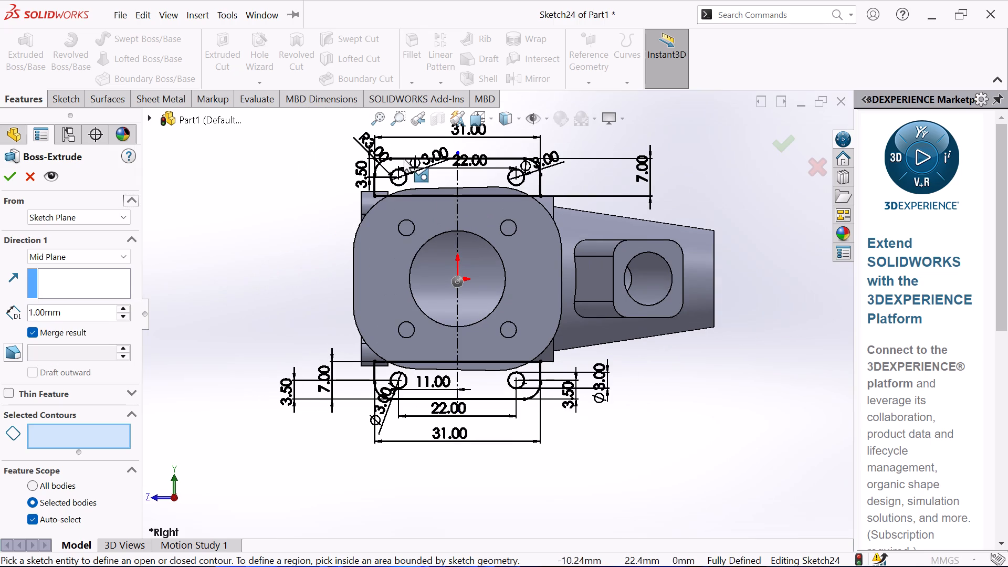
left_click(428, 170)
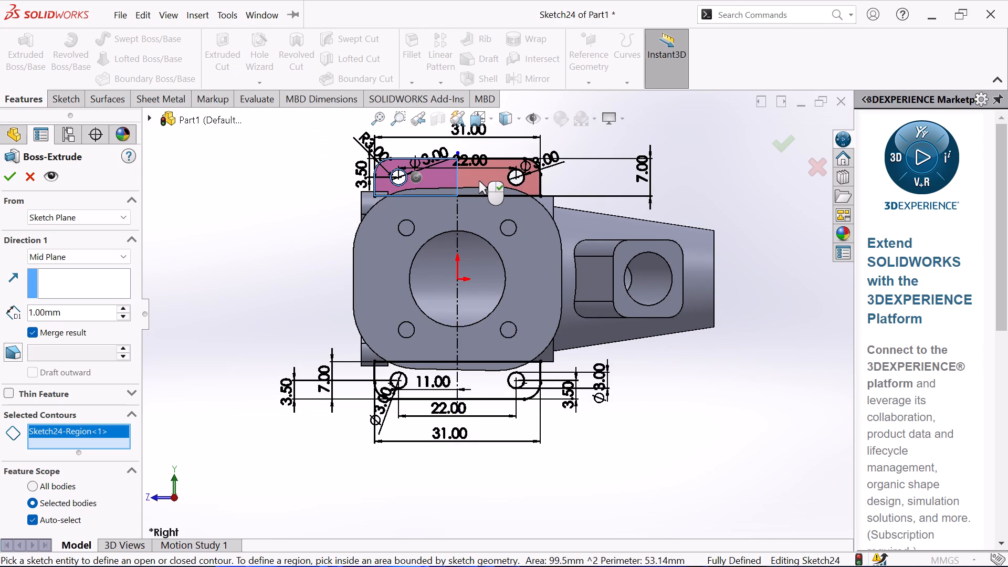
left_click(479, 181)
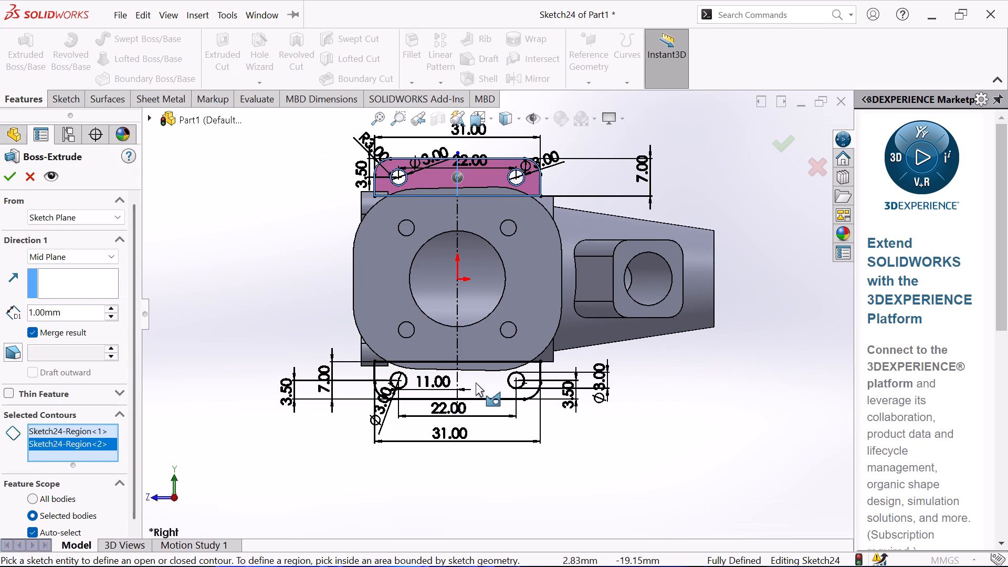
left_click(484, 385)
left_click(417, 385)
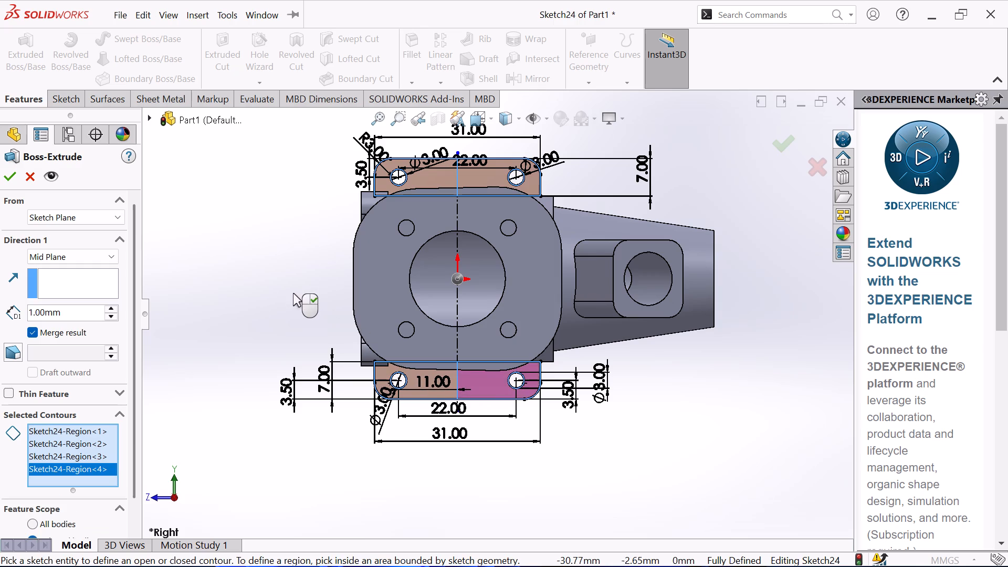
middle_click_drag(293, 293, 360, 139)
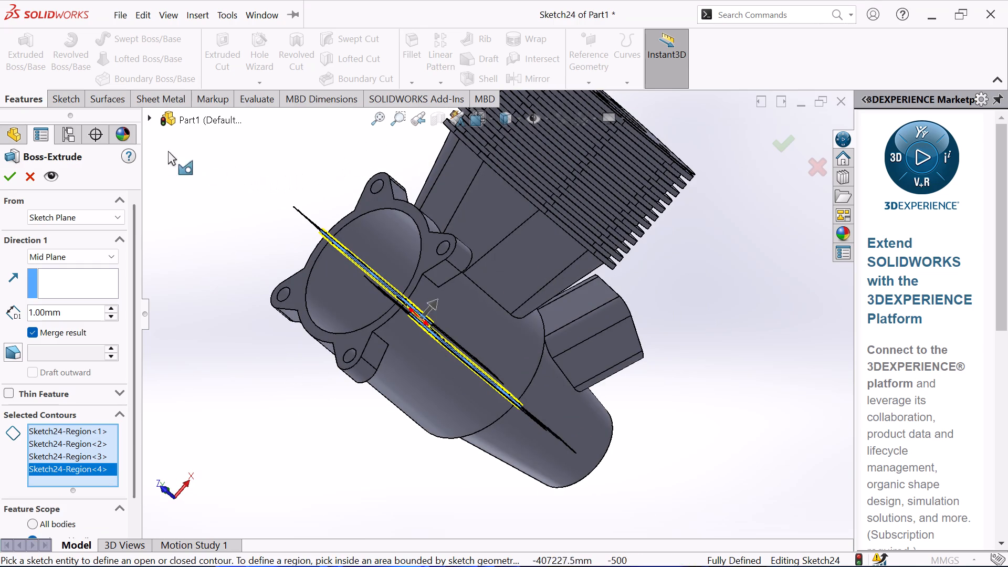
left_click(4, 173)
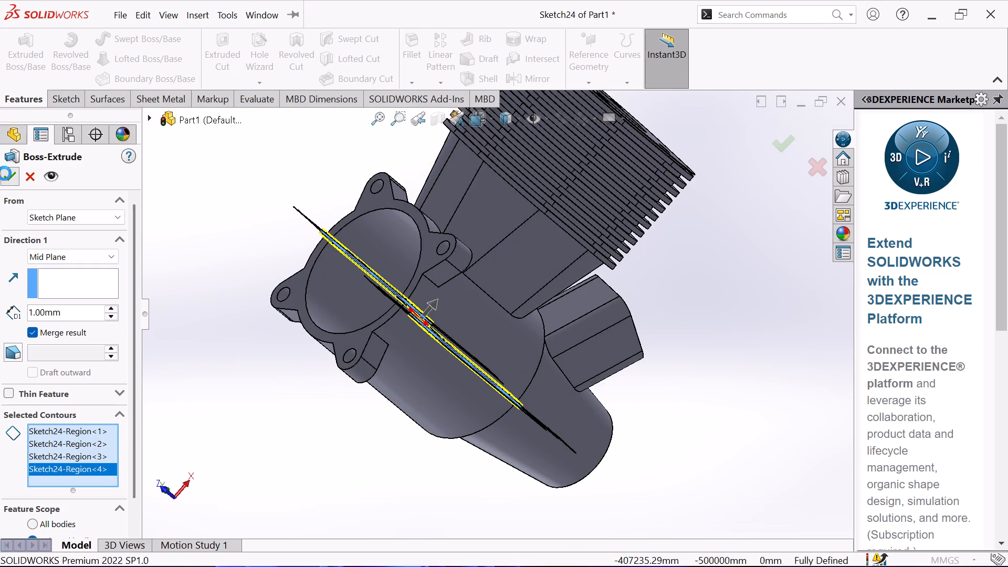
left_click(211, 209)
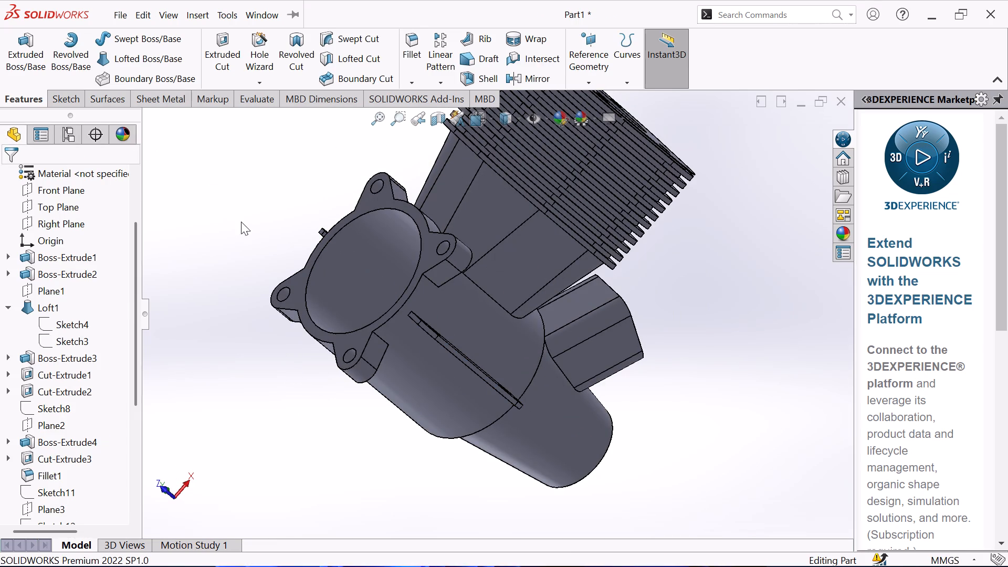
Inspect the housing from all sides, including the finned cylinder, angled port, tapered nose, bolt lugs, open bore and thin side flanges with holes.
middle_click_drag(248, 224, 146, 76)
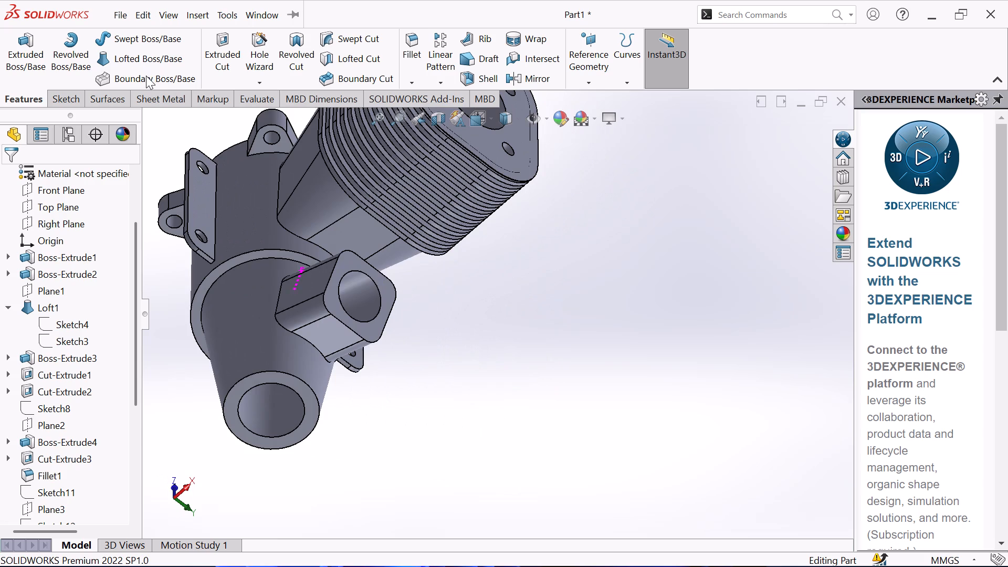
scroll(433, 403, "up", 2)
middle_click_drag(435, 398, 397, 300)
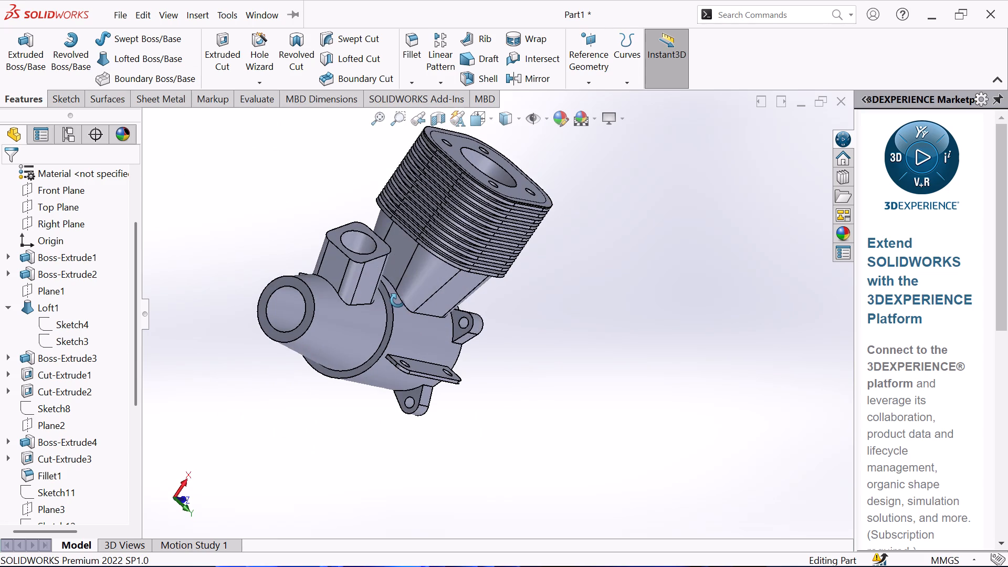
middle_click_drag(397, 300, 369, 412)
middle_click(369, 412)
middle_click(369, 412)
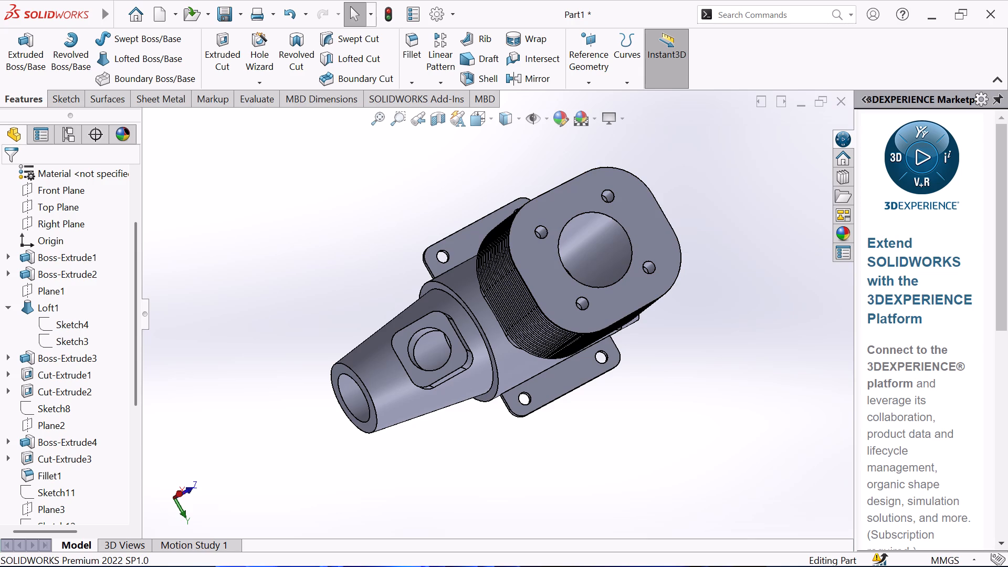
scroll(868, 303, "up", 1)
scroll(658, 308, "up", 1)
middle_click_drag(662, 303, 666, 277)
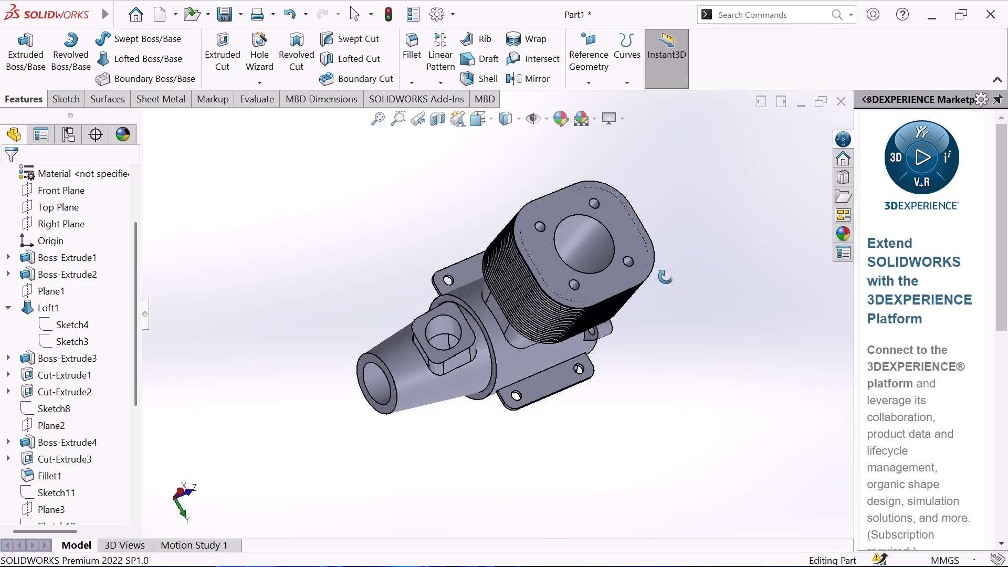
middle_click_drag(666, 277, 552, 282)
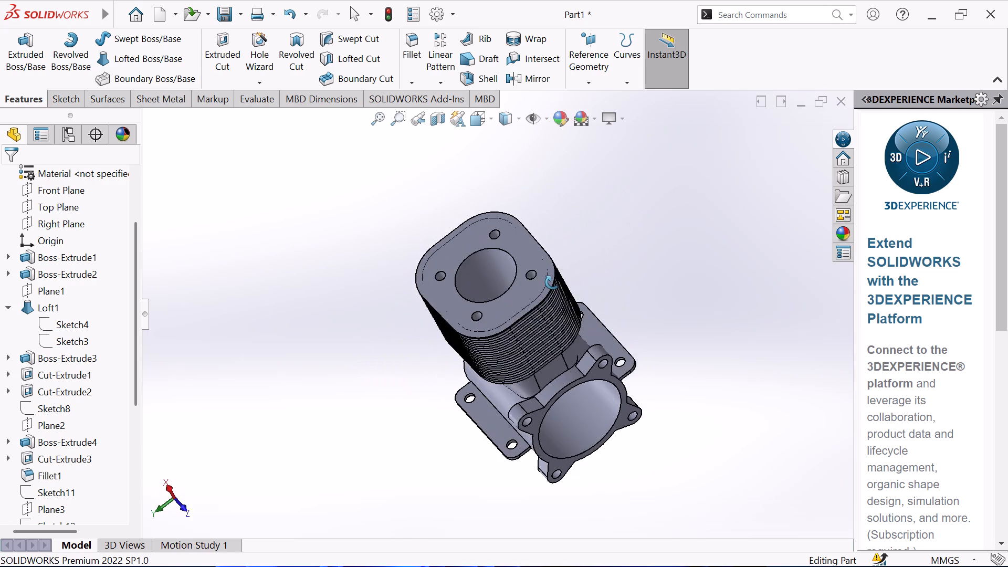
middle_click_drag(552, 282, 694, 189)
scroll(694, 189, "up", 1)
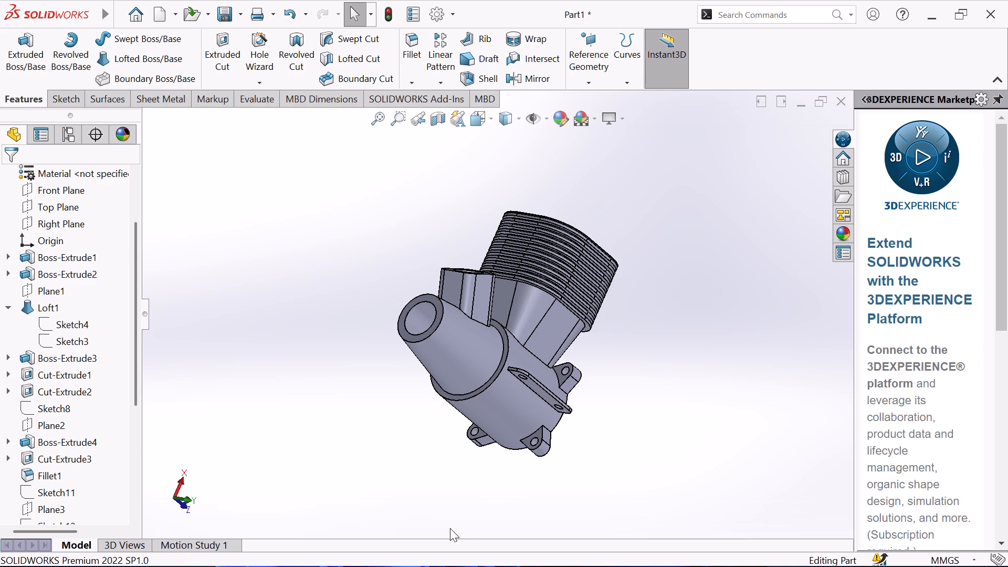
scroll(550, 343, "down", 2)
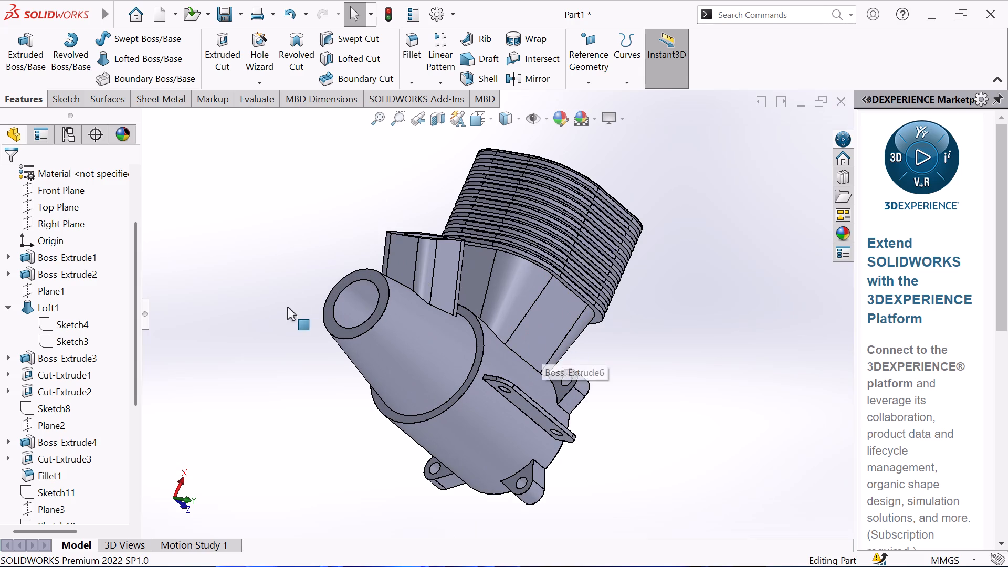
middle_click_drag(290, 306, 477, 364)
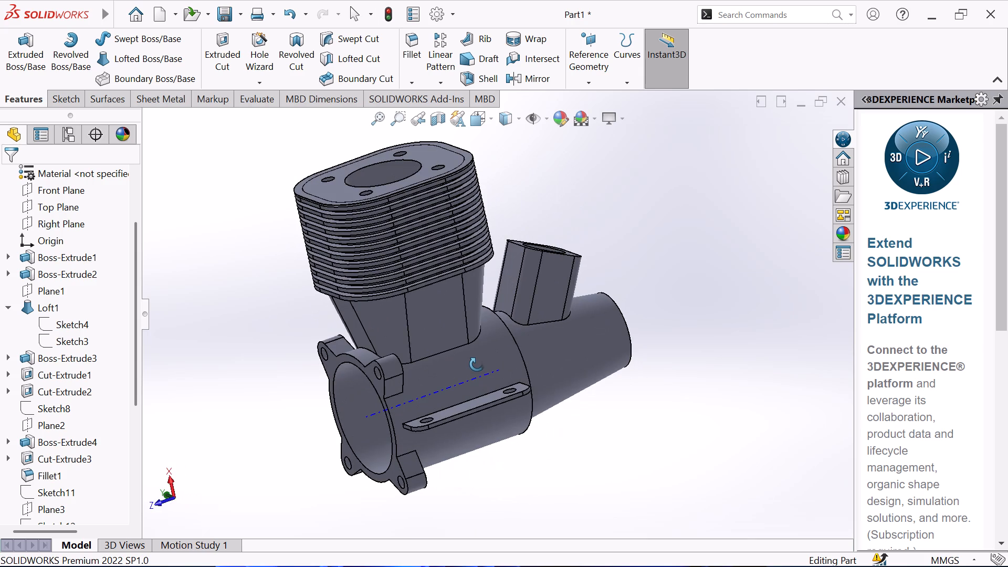
middle_click_drag(477, 364, 537, 287)
middle_click(537, 287)
scroll(537, 287, "up", 1)
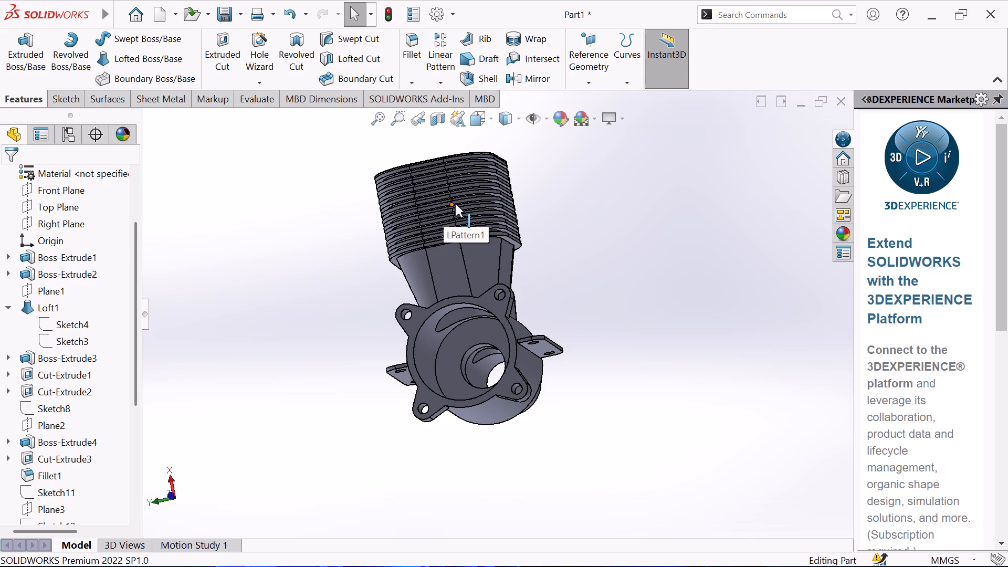
middle_click_drag(388, 258, 353, 309)
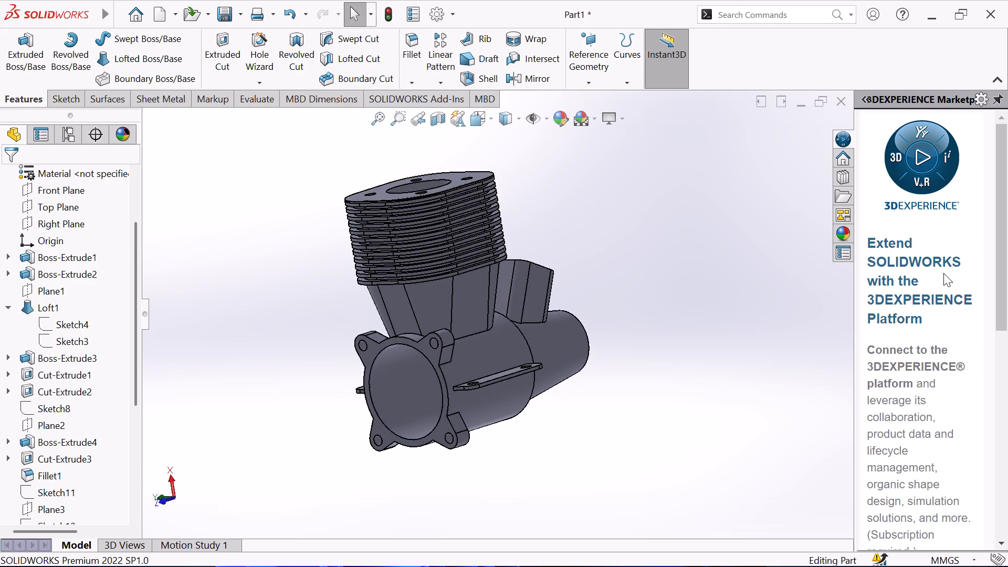
middle_click_drag(779, 282, 737, 285)
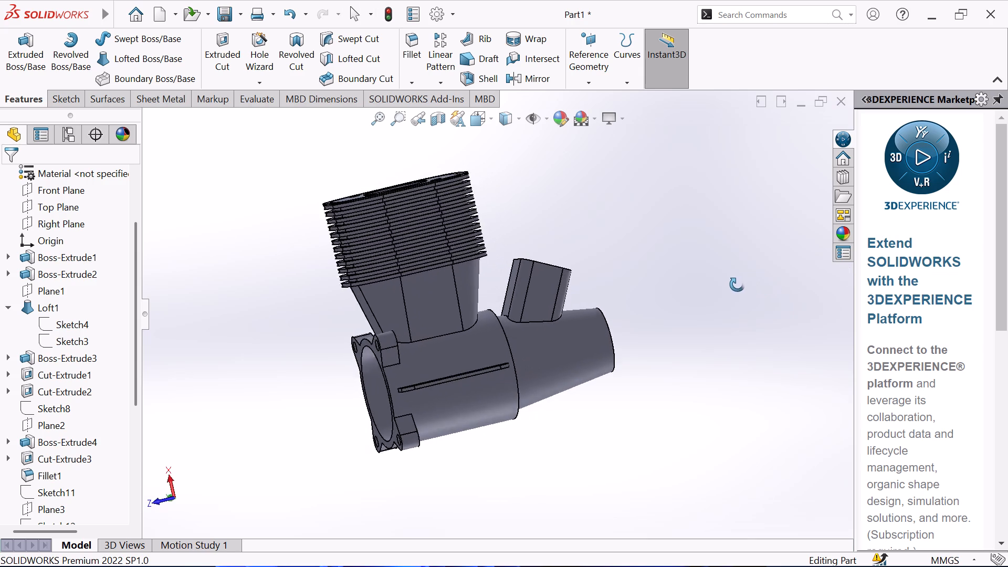
middle_click_drag(737, 285, 545, 371)
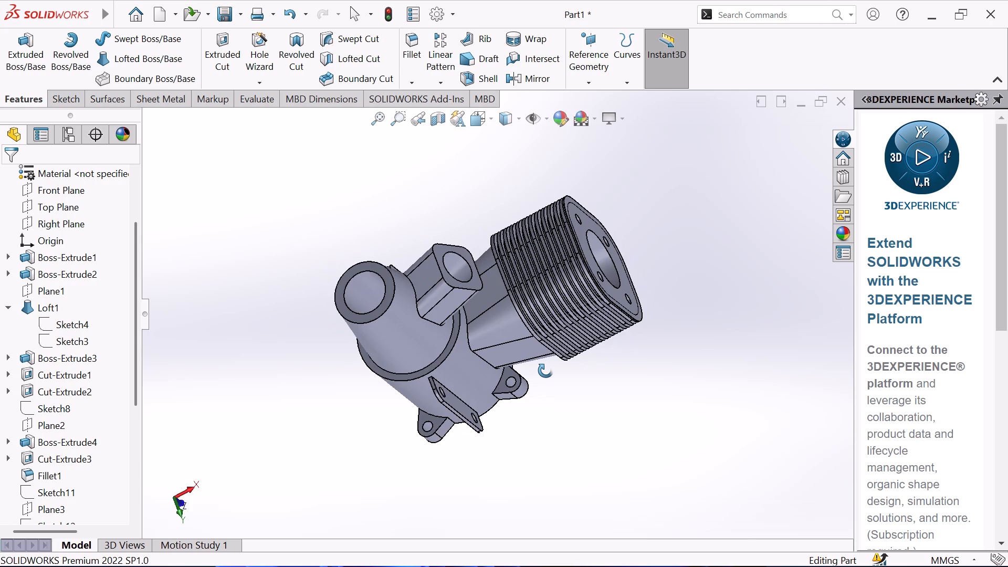
middle_click_drag(545, 371, 598, 354)
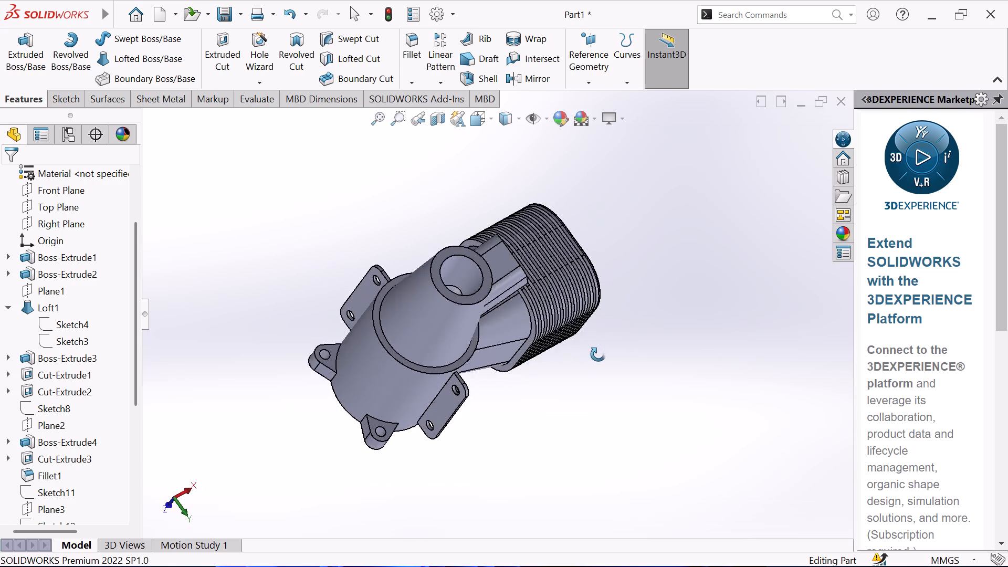
middle_click_drag(598, 354, 601, 359)
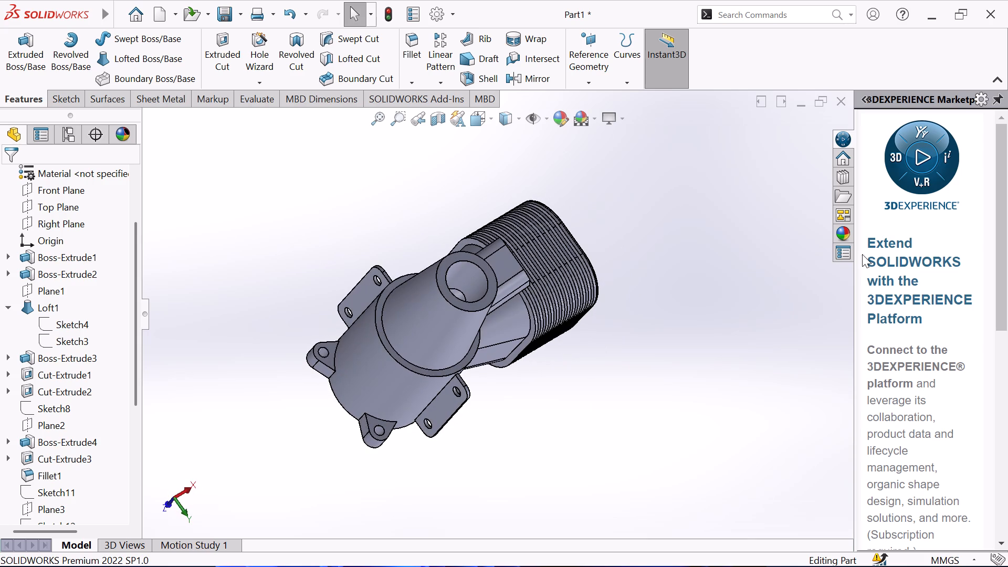
scroll(506, 327, "up", 1)
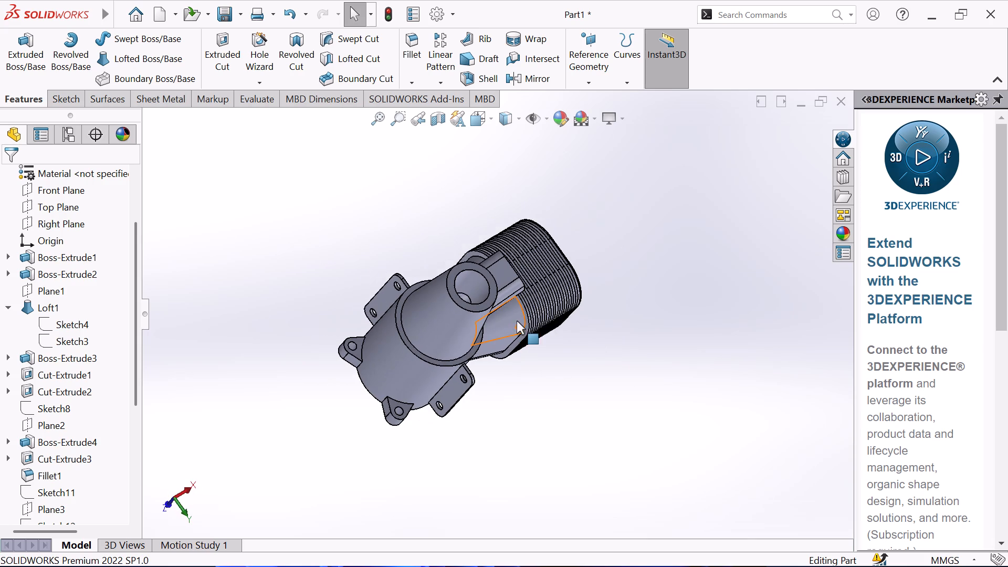
middle_click_drag(593, 288, 570, 367)
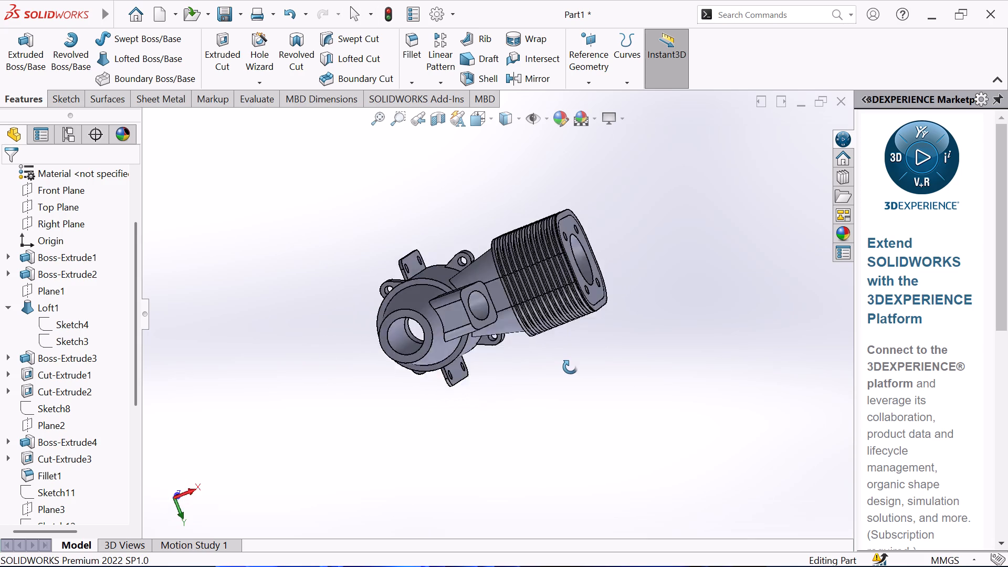
middle_click_drag(570, 367, 542, 329)
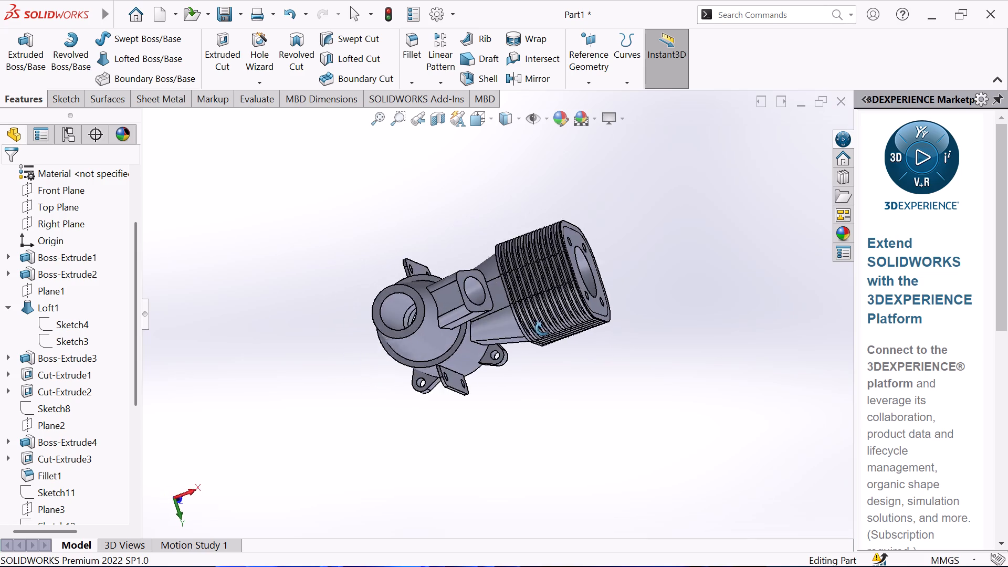
middle_click_drag(542, 329, 501, 277)
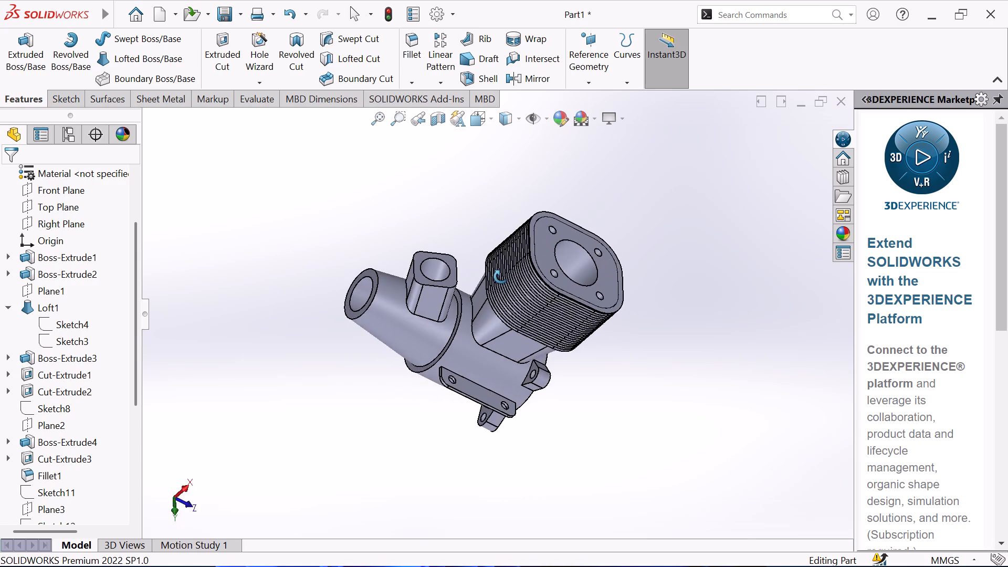
middle_click_drag(501, 277, 549, 364)
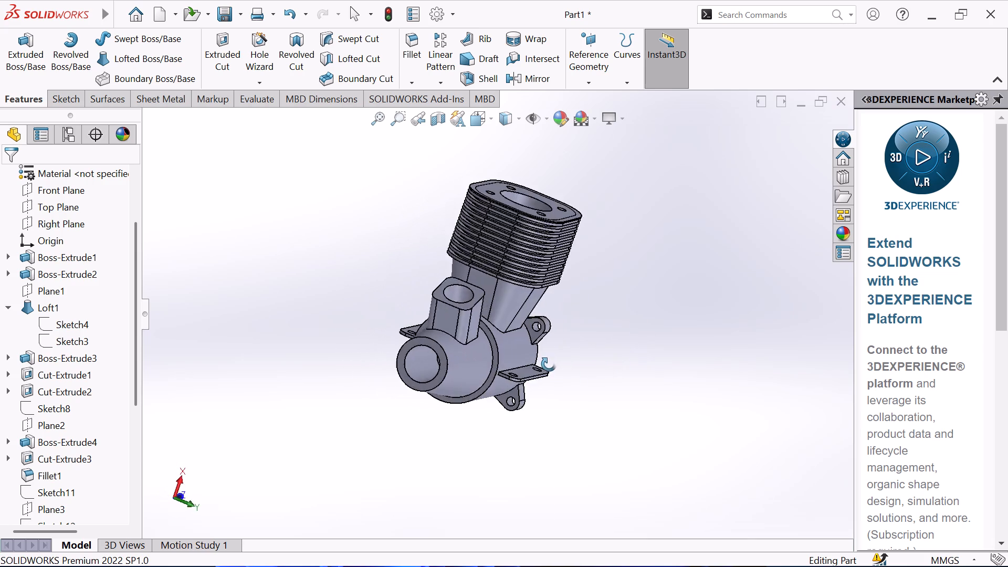
middle_click_drag(549, 364, 466, 310)
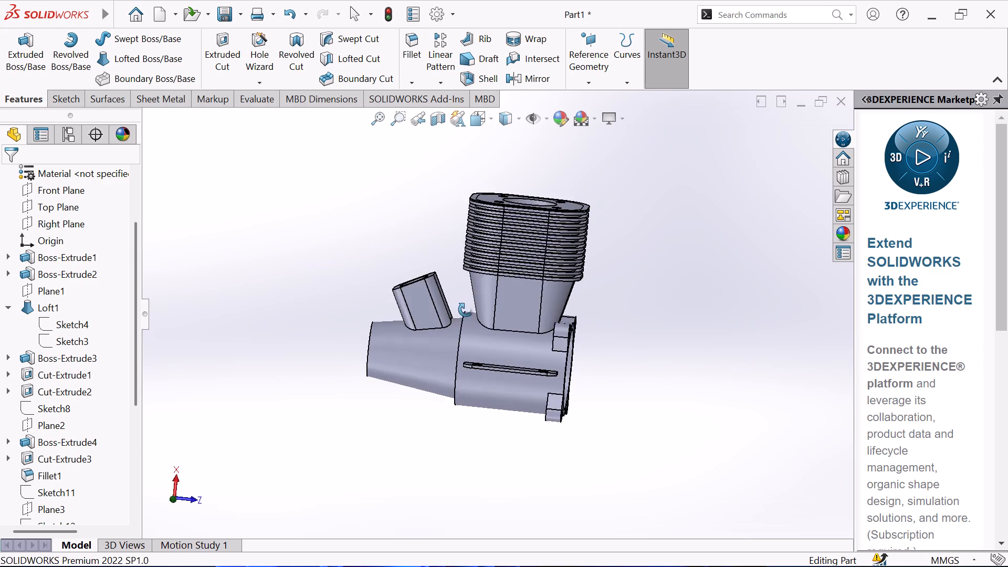
middle_click_drag(466, 310, 382, 290)
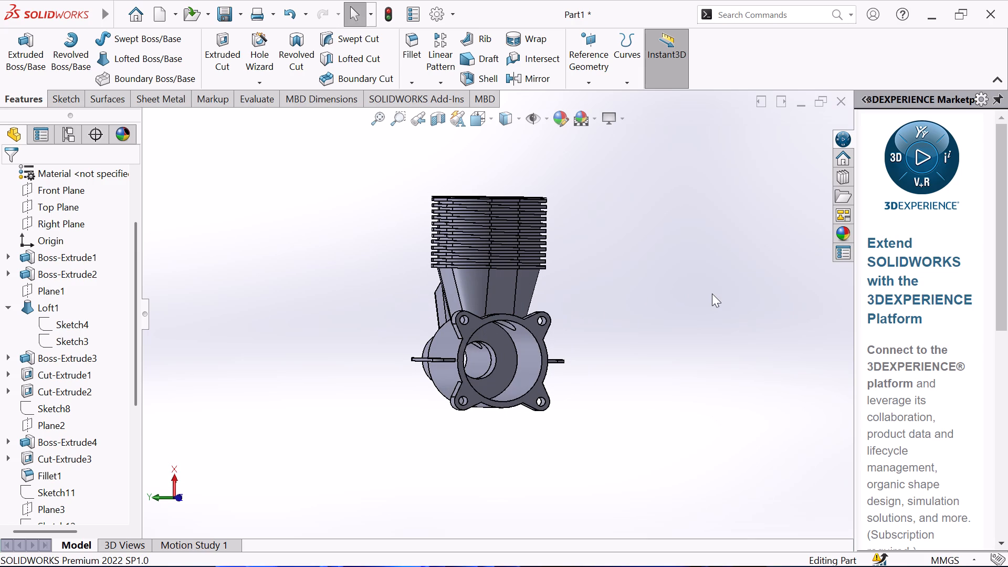
middle_click_drag(720, 293, 680, 300)
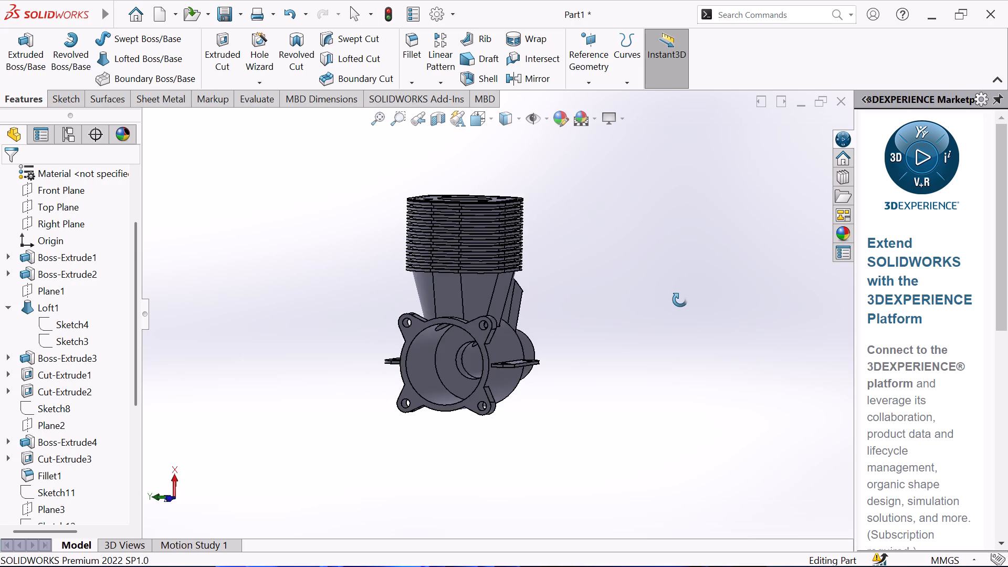
middle_click_drag(680, 300, 614, 306)
middle_click_drag(770, 316, 711, 308)
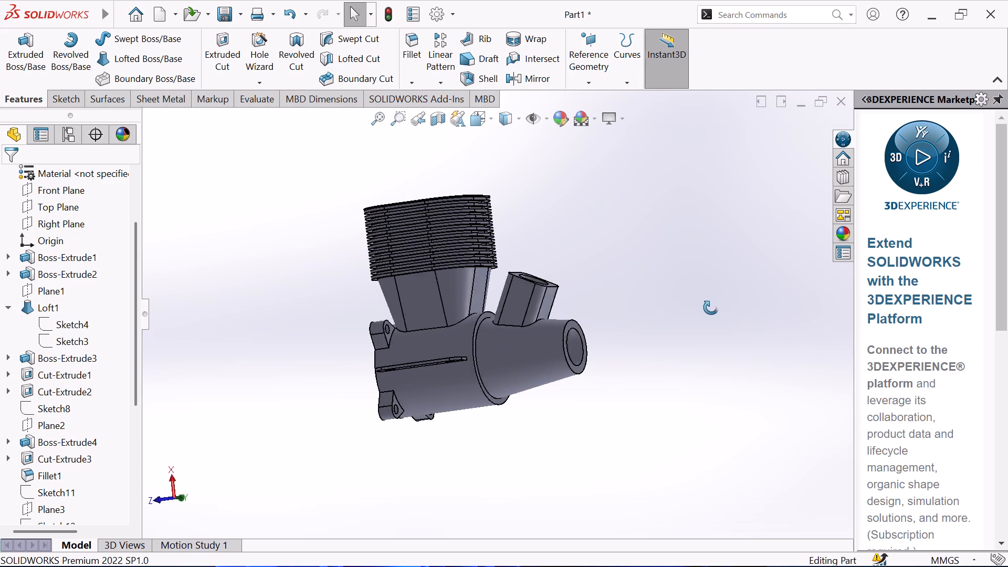
middle_click_drag(711, 308, 695, 312)
middle_click_drag(693, 297, 643, 296)
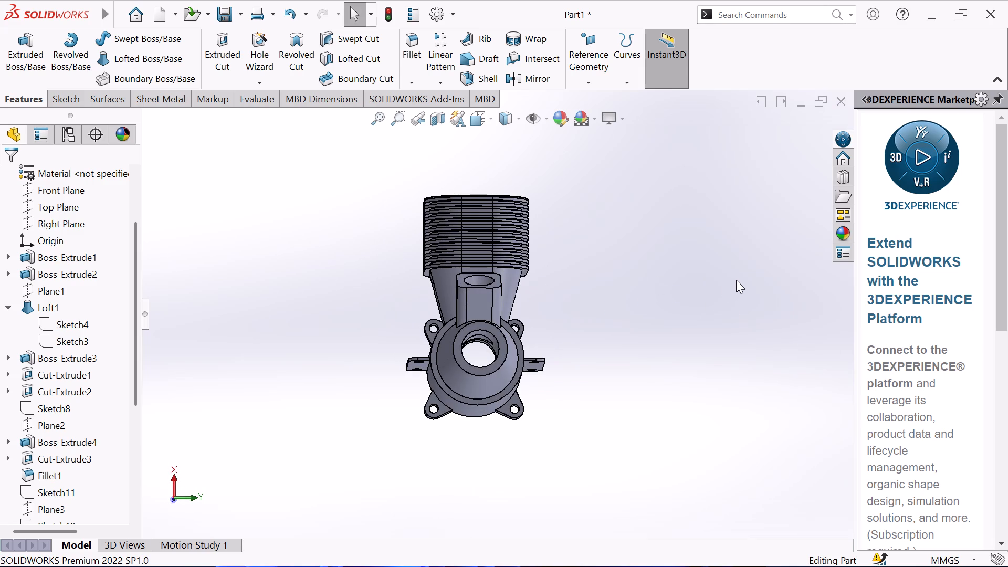
middle_click_drag(732, 282, 610, 305)
scroll(609, 295, "down", 2)
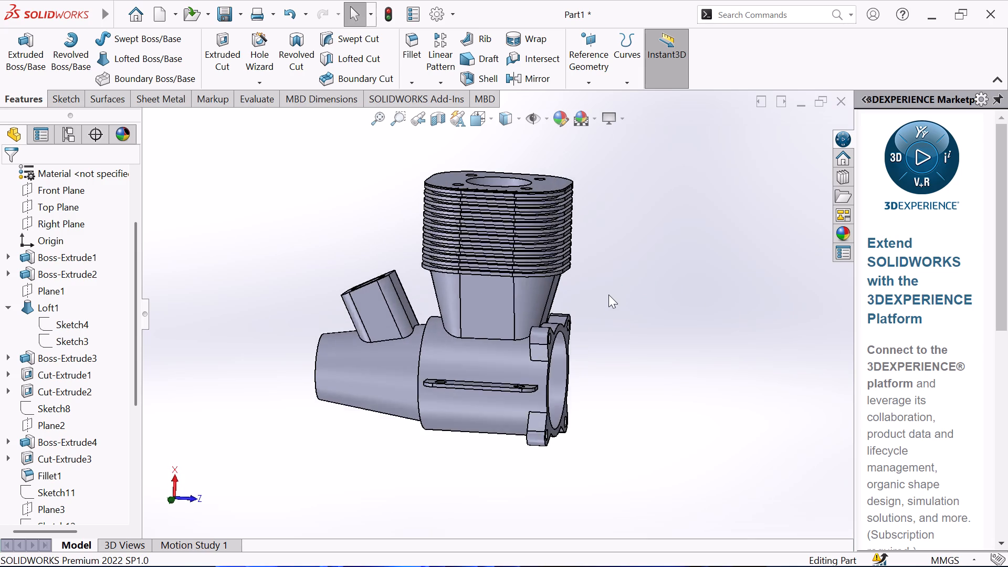
scroll(608, 295, "down", 1)
middle_click_drag(601, 264, 624, 269)
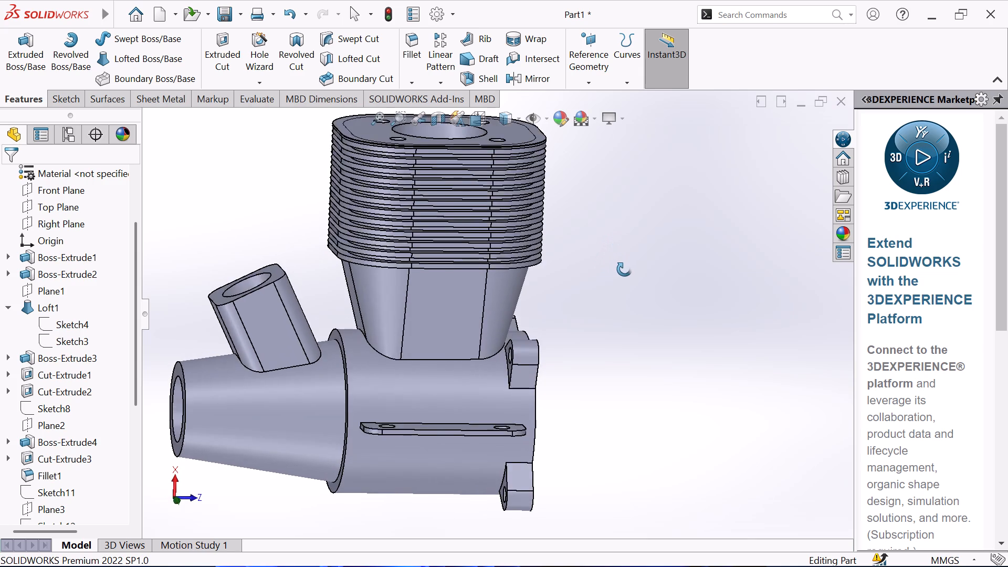
middle_click_drag(624, 269, 594, 248)
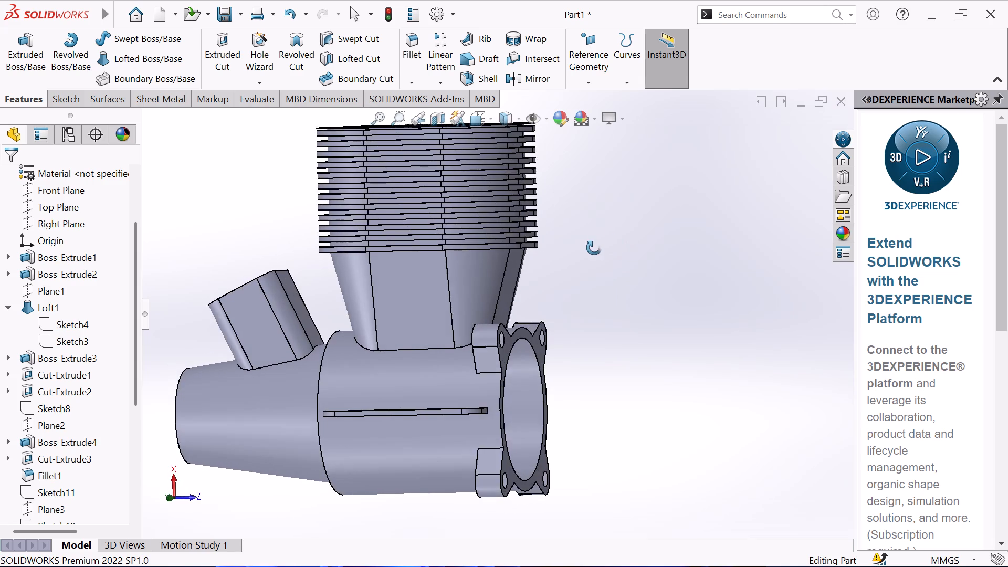
middle_click_drag(594, 248, 455, 245)
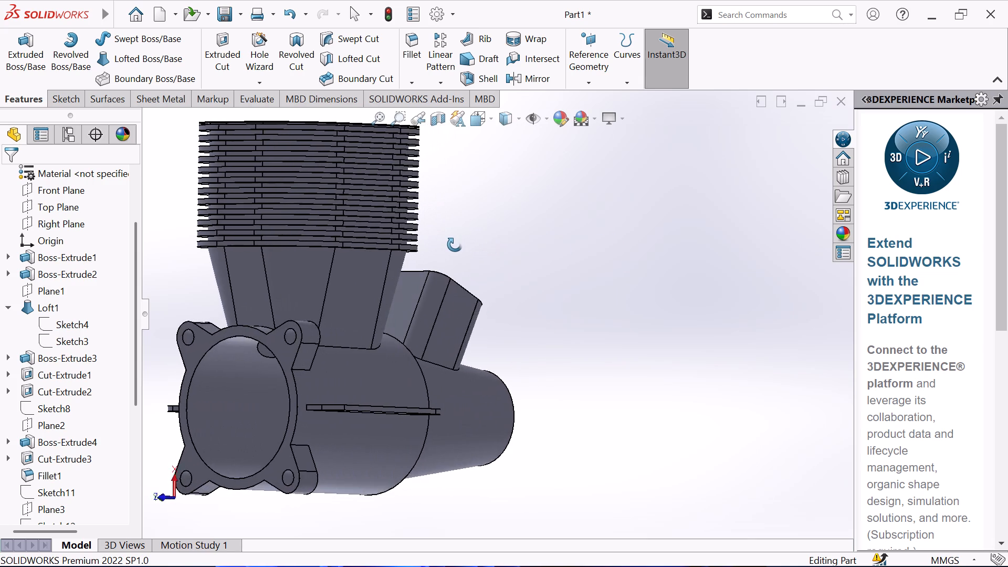
middle_click_drag(455, 245, 705, 273)
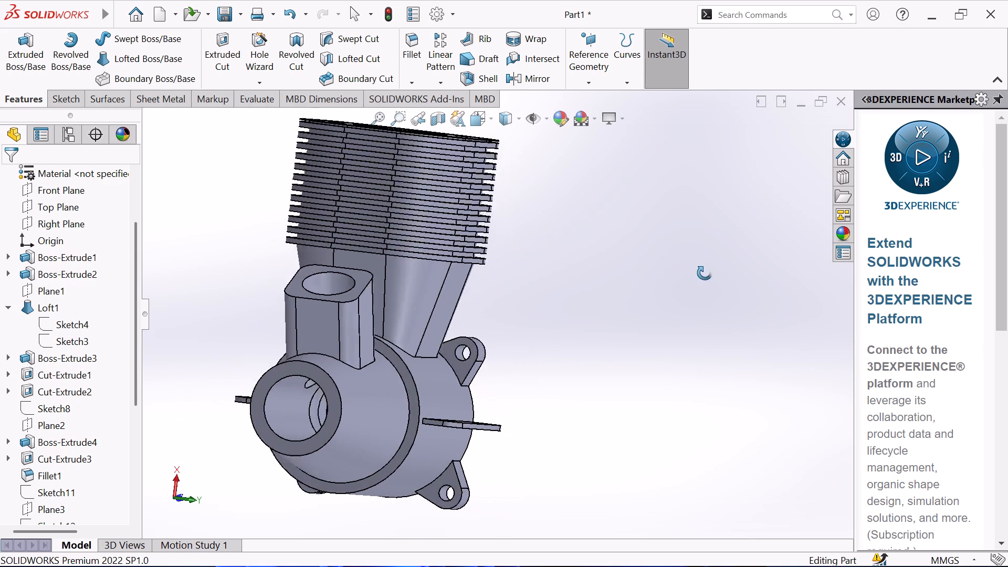
middle_click_drag(705, 273, 677, 328)
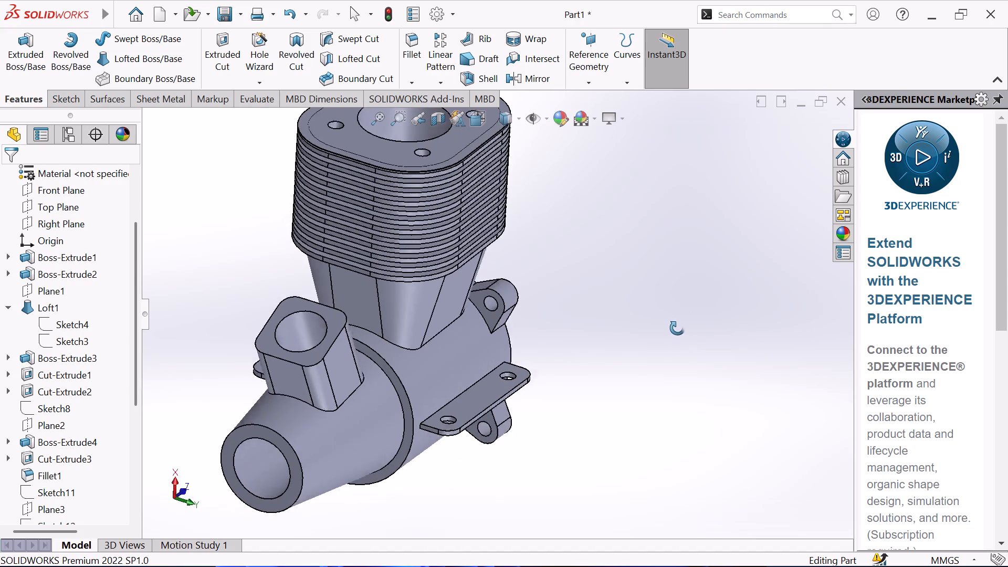
middle_click_drag(677, 328, 692, 382)
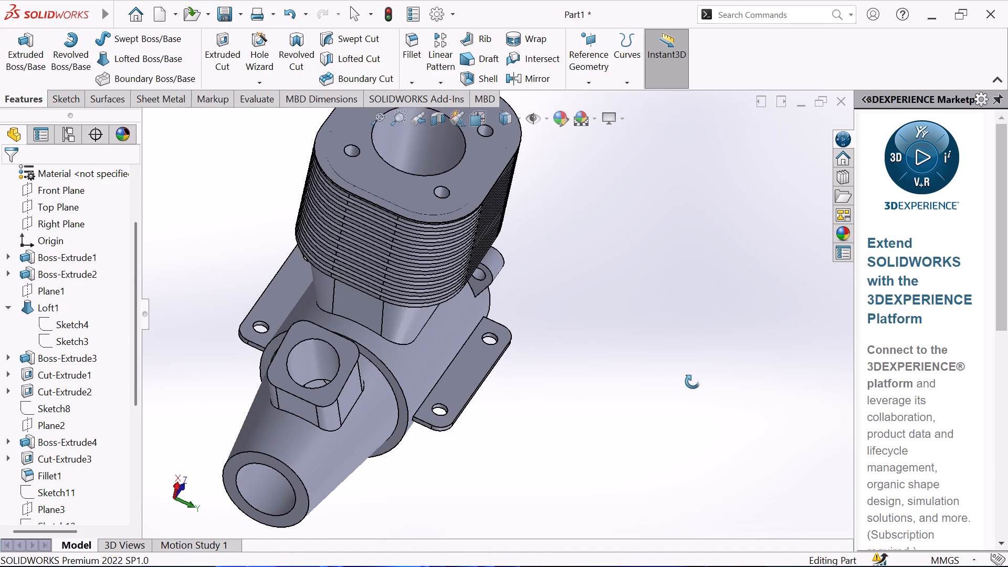
middle_click_drag(692, 382, 640, 339)
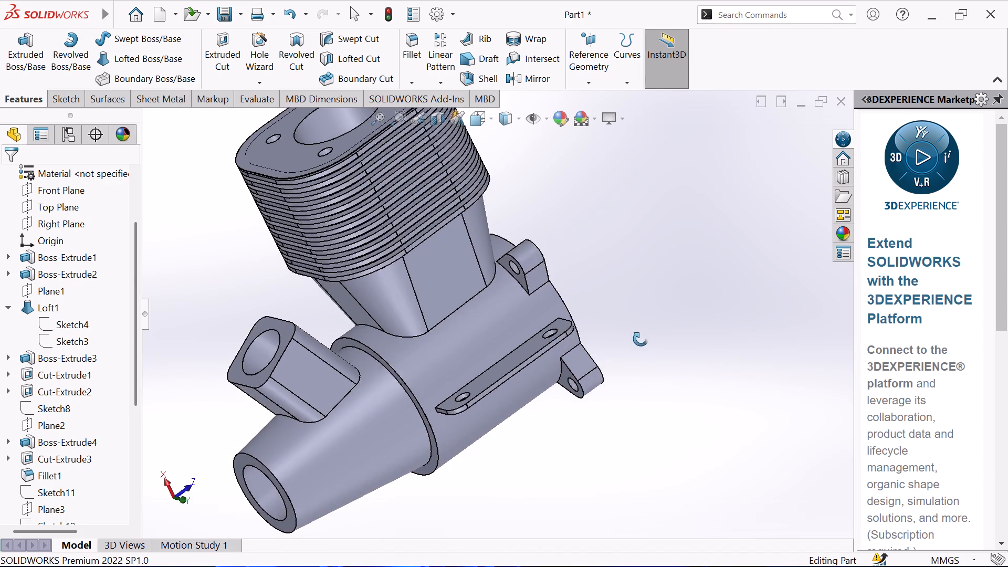
middle_click_drag(640, 339, 679, 264)
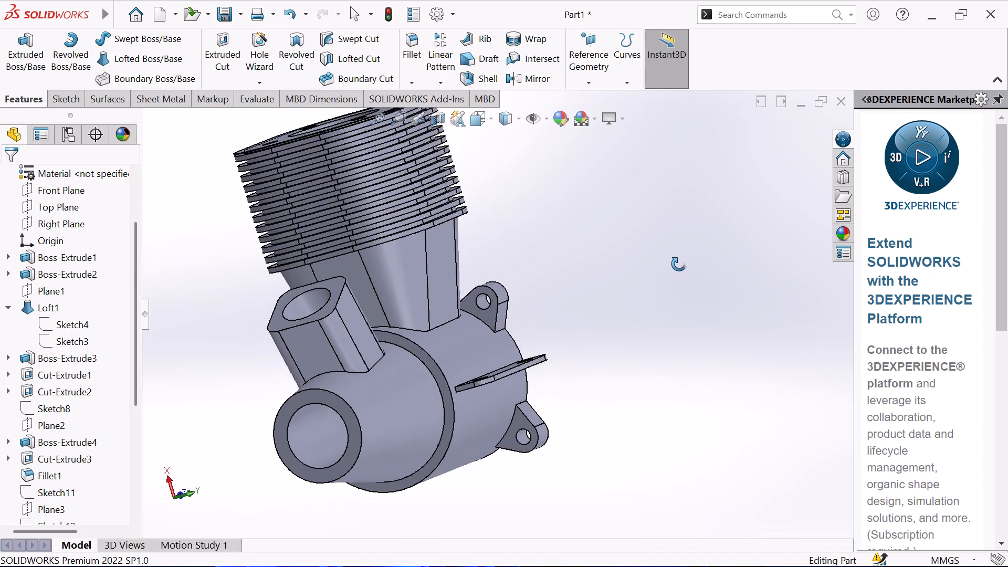
middle_click_drag(679, 264, 696, 246)
middle_click(698, 245)
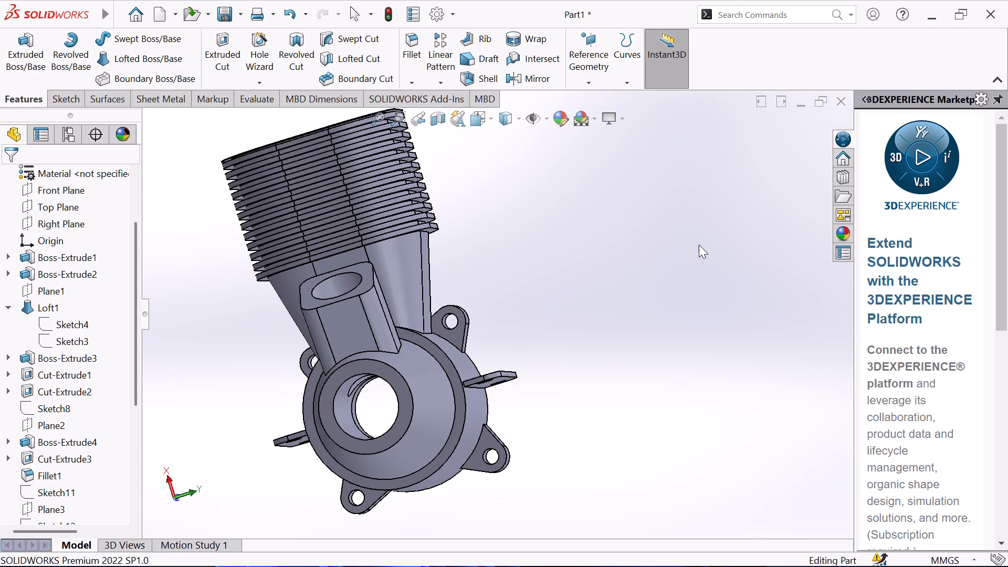
middle_click_drag(522, 257, 555, 245)
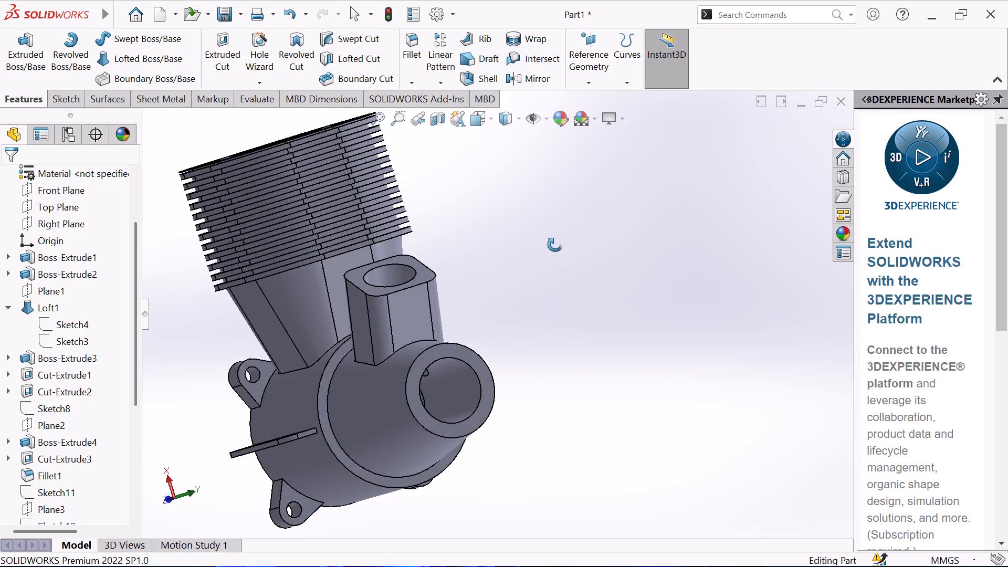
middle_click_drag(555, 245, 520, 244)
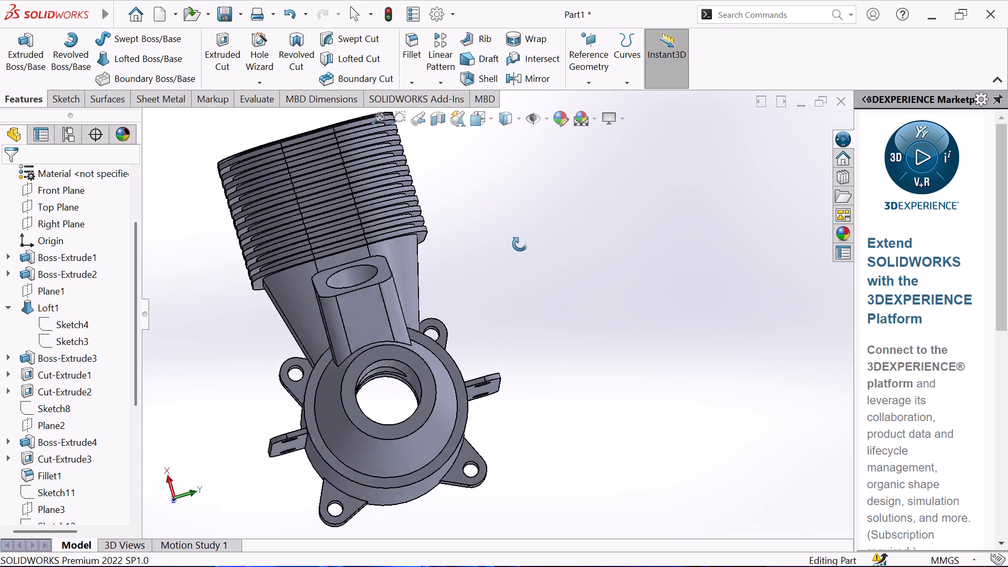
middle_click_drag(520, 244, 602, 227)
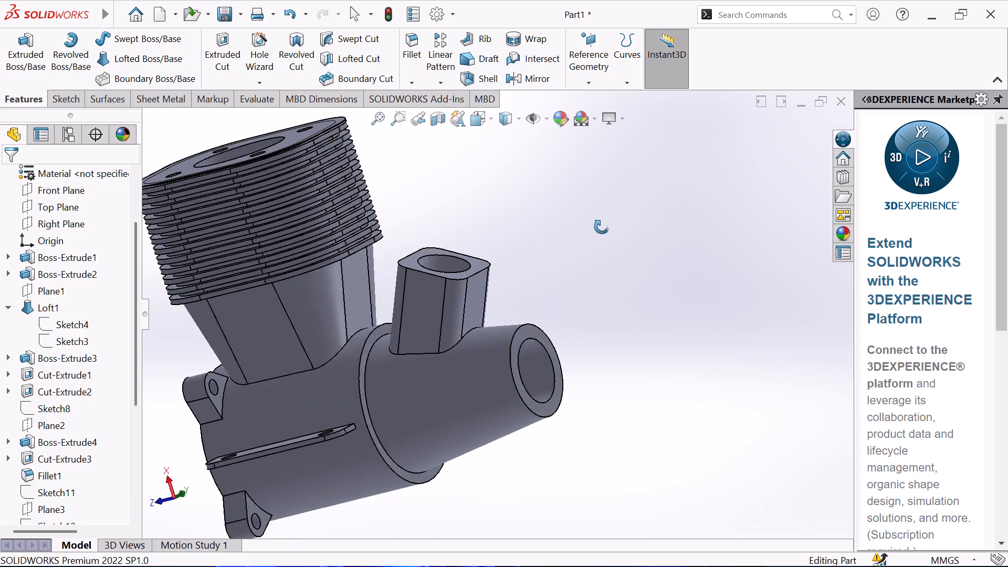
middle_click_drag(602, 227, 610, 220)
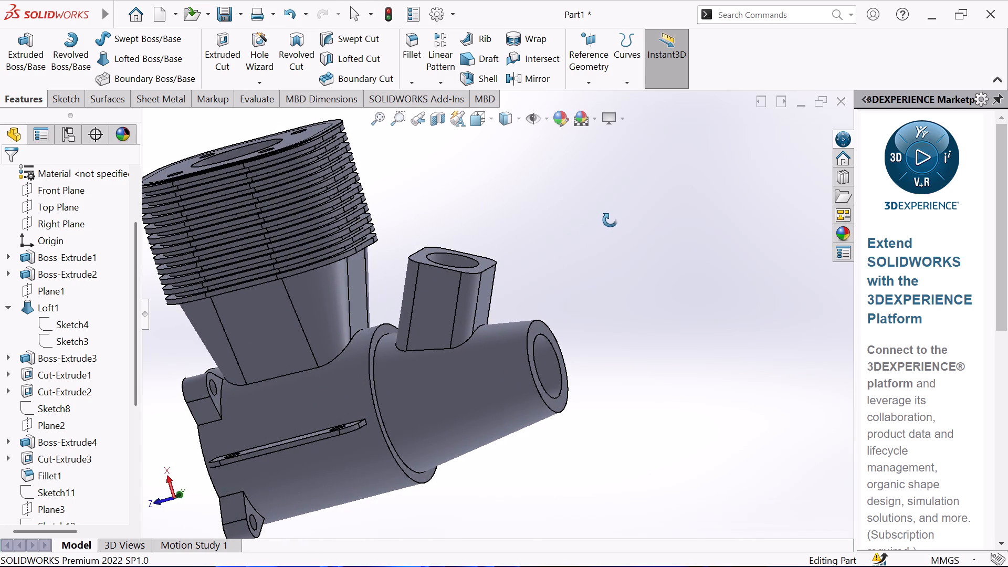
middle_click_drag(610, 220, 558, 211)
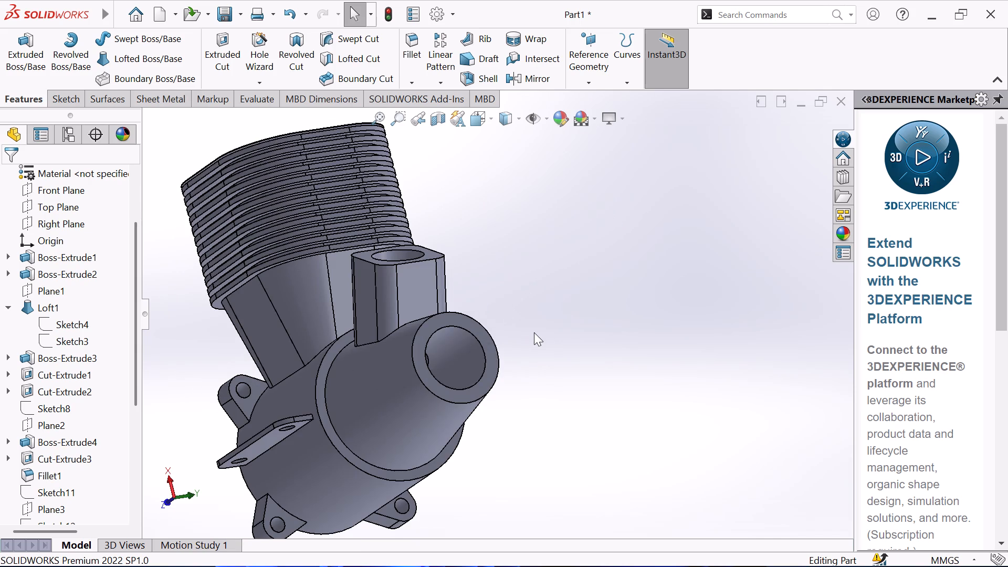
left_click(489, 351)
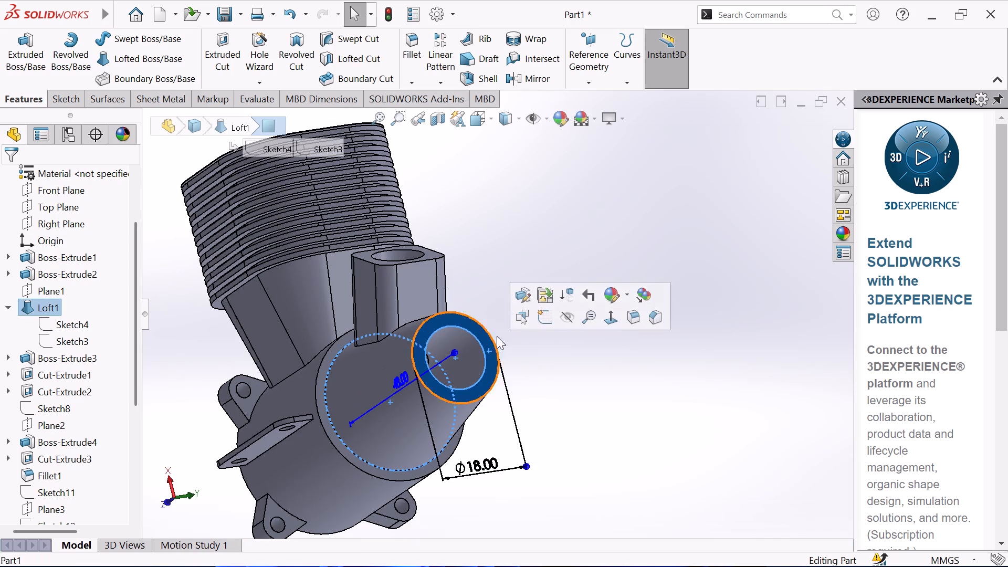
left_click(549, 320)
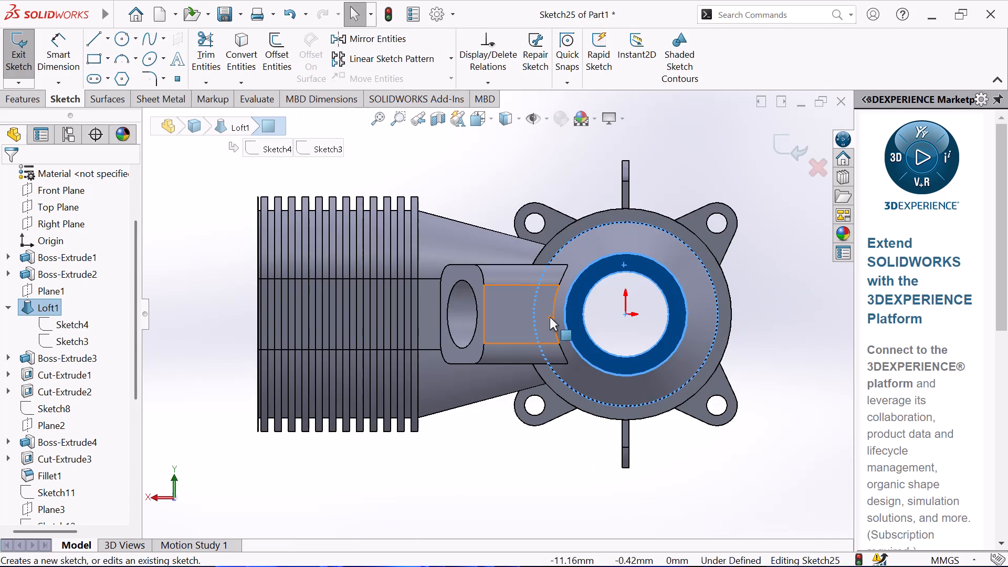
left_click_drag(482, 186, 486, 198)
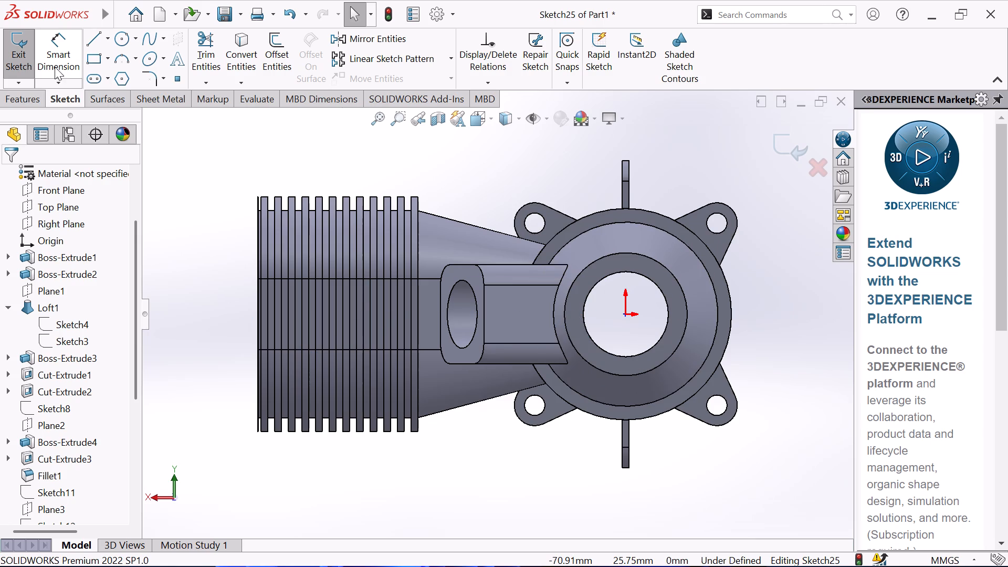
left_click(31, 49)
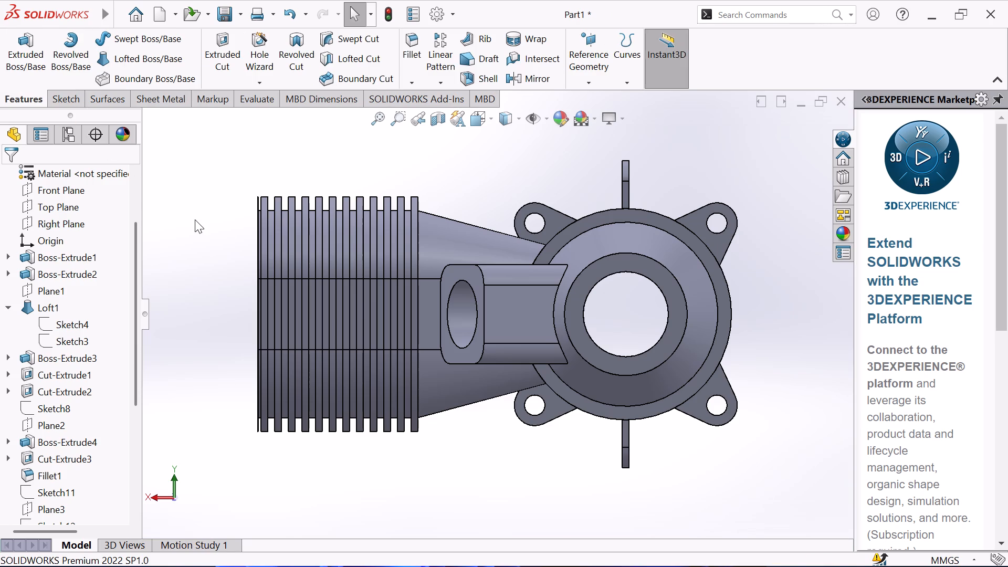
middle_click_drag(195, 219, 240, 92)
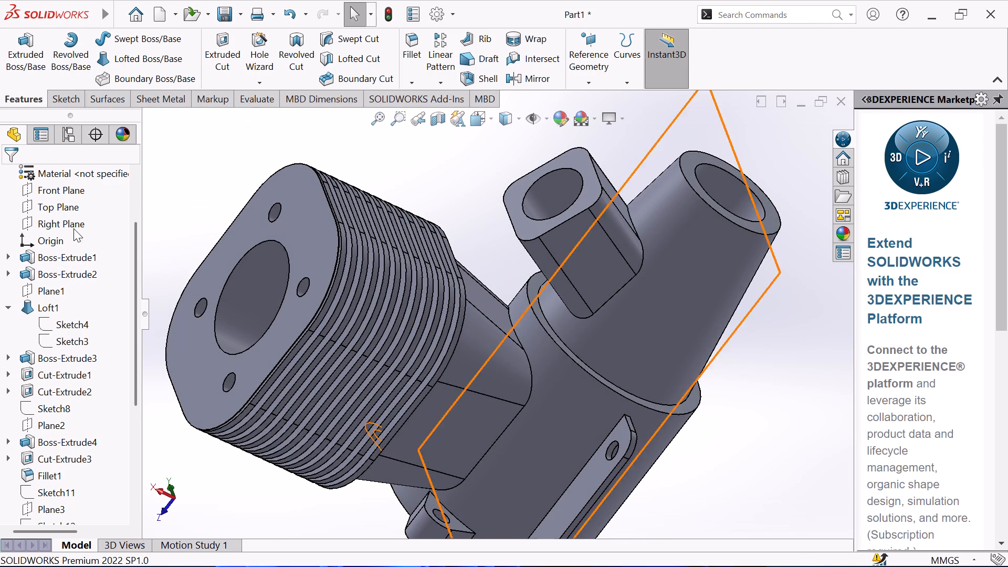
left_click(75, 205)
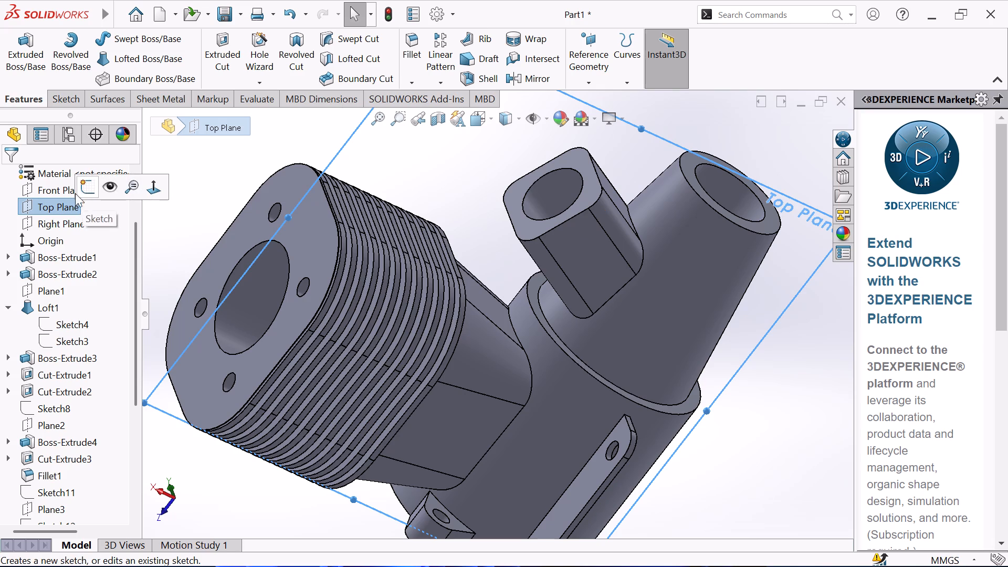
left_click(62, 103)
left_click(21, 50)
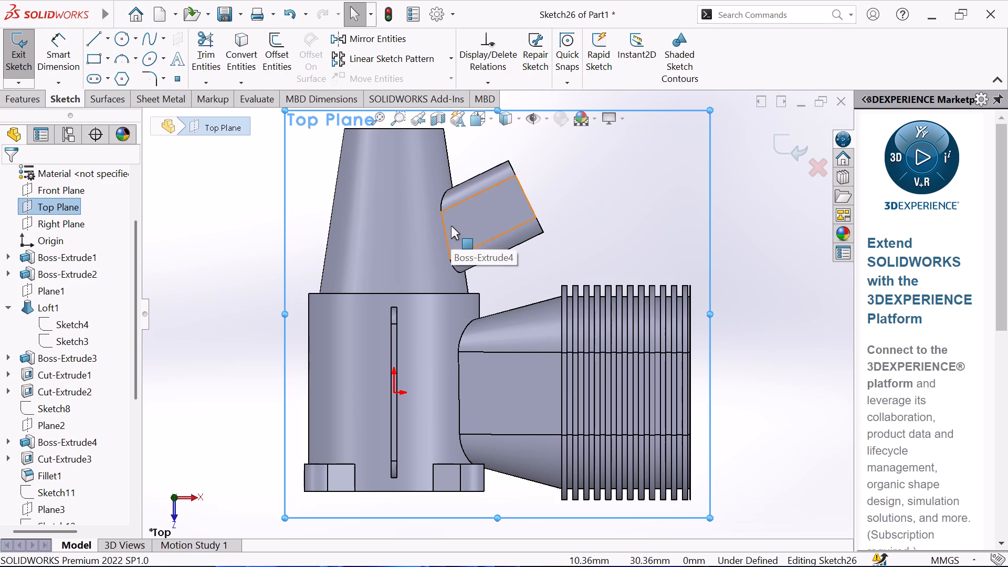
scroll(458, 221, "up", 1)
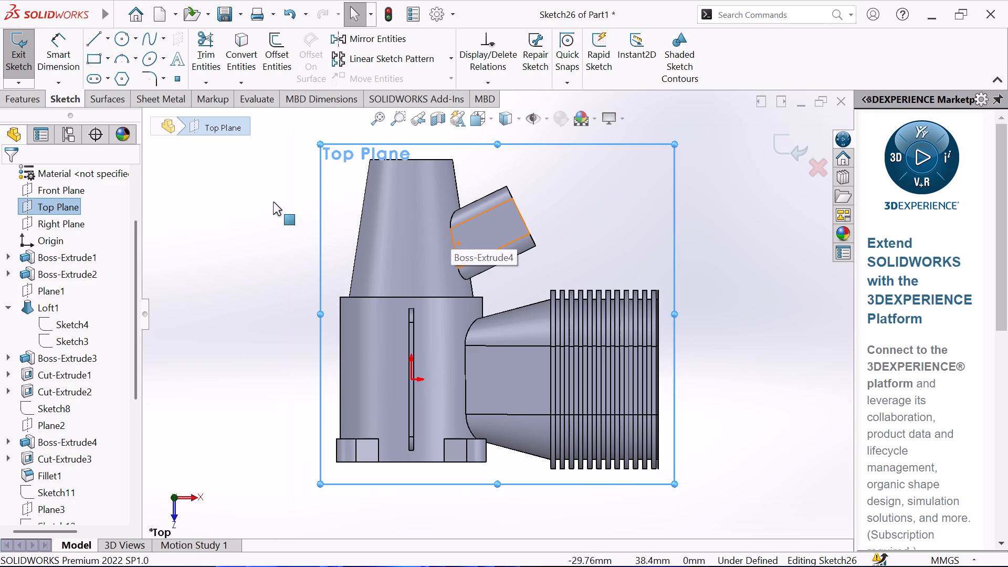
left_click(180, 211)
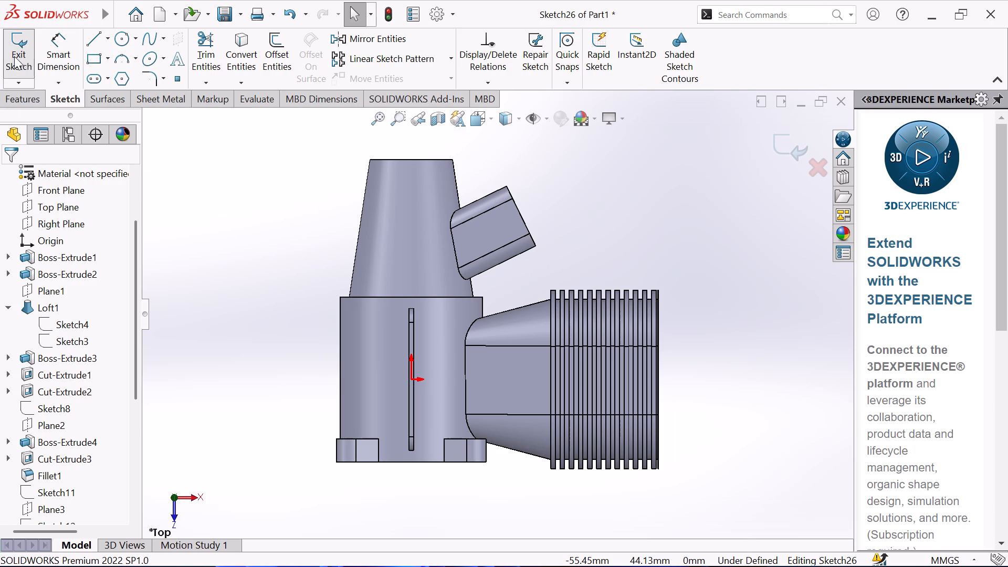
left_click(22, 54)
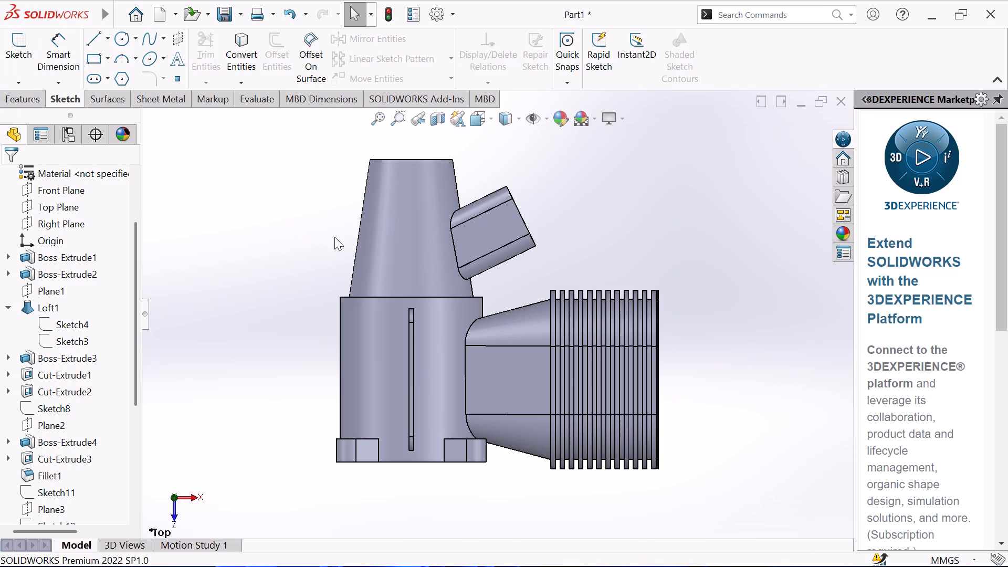
Examine the housing's open bore interior, the bolt lugs, the side flanges and the finned cylinder from several angles.
middle_click_drag(277, 208, 195, 197)
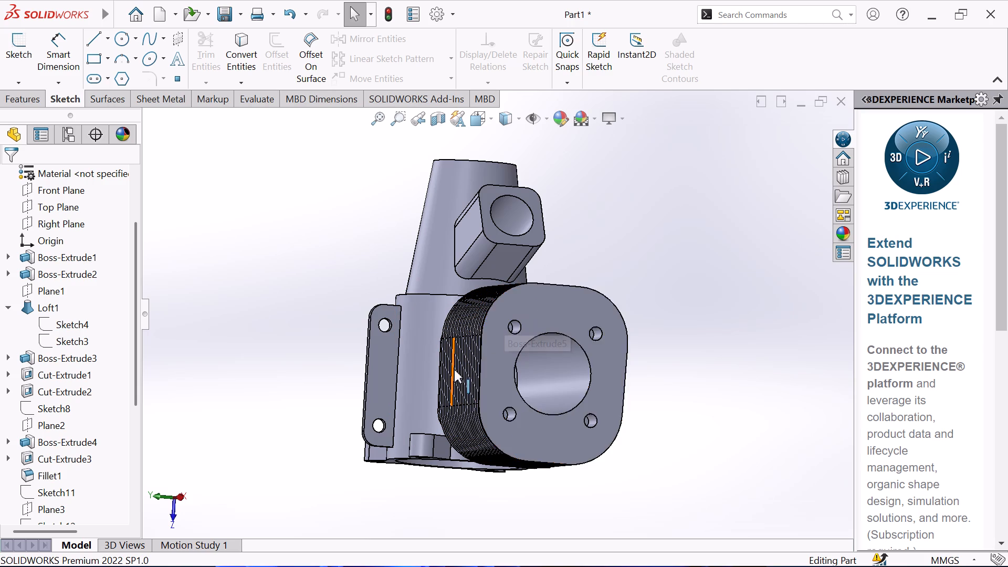
scroll(453, 369, "up", 1)
scroll(378, 345, "up", 1)
middle_click_drag(384, 333, 373, 452)
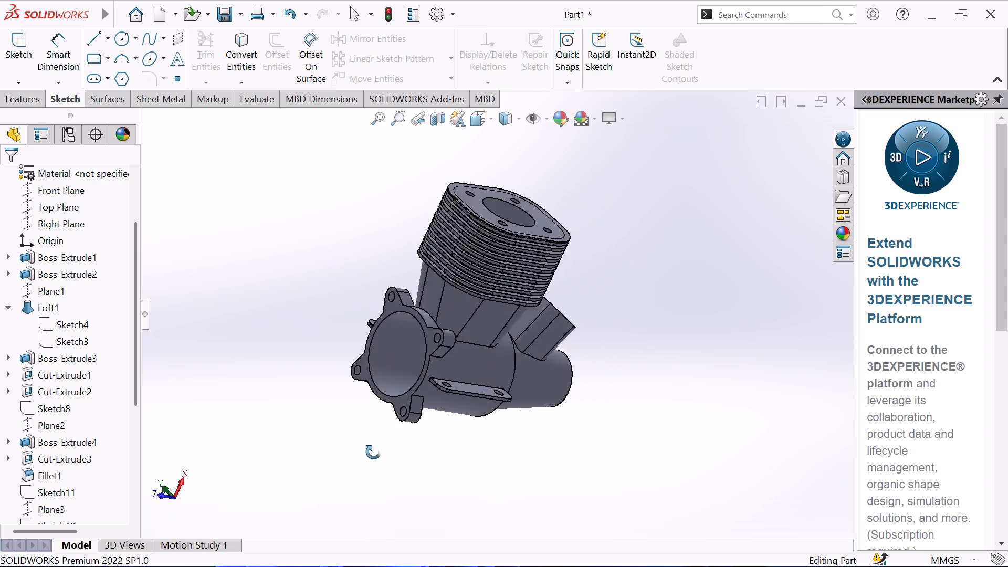
middle_click_drag(373, 452, 450, 423)
scroll(513, 388, "down", 7)
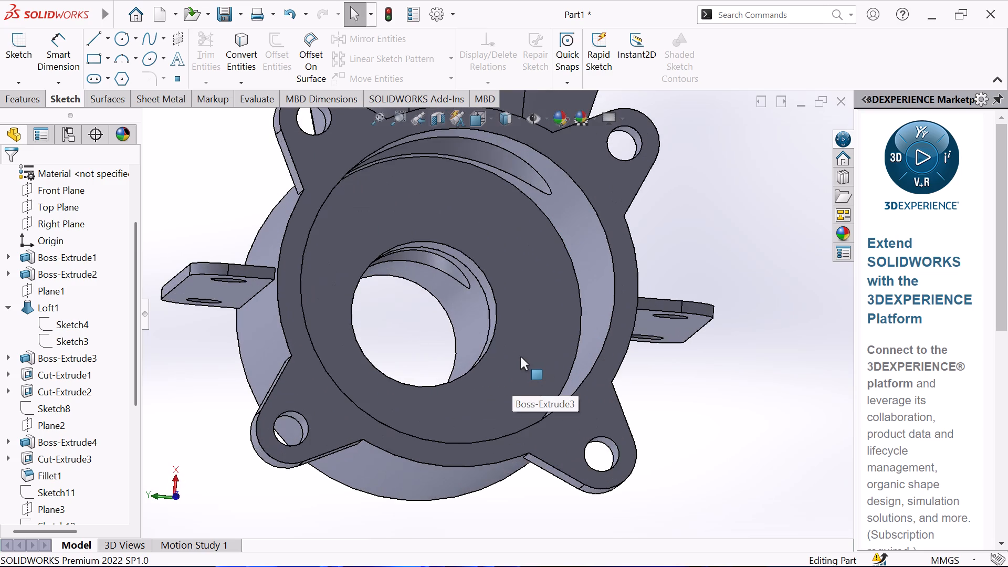
middle_click_drag(522, 356, 522, 392)
middle_click(520, 393)
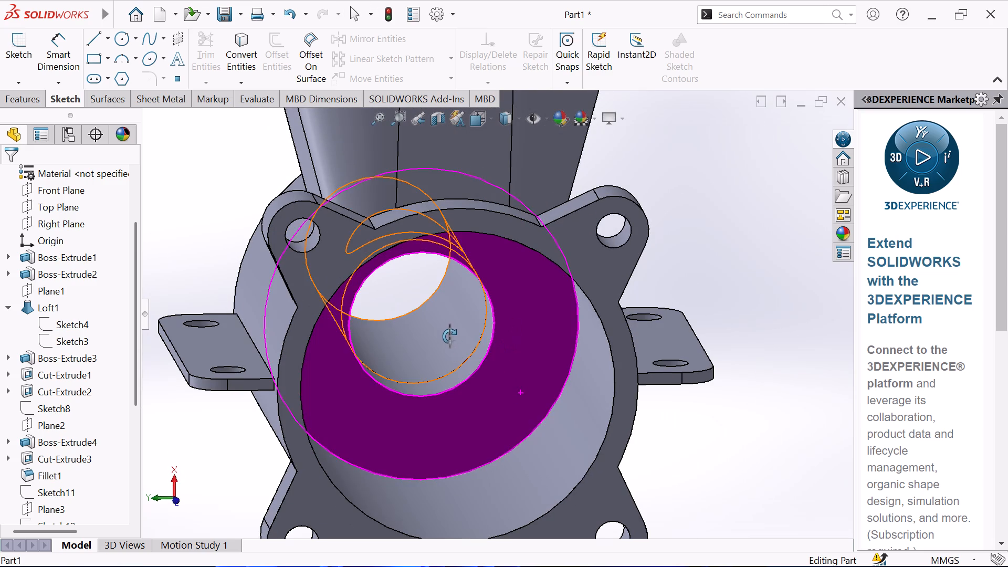
middle_click_drag(596, 204, 619, 189)
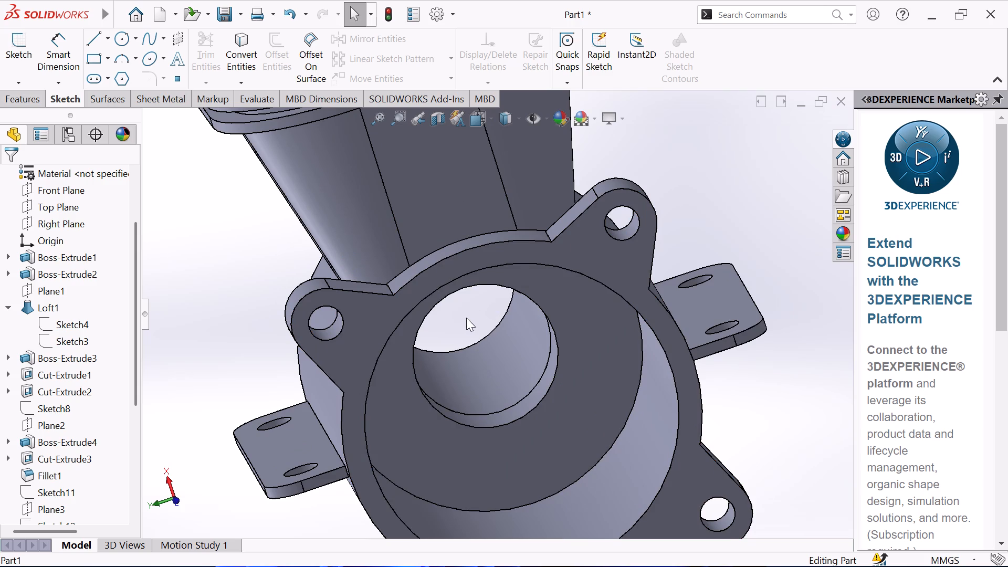
middle_click(585, 373)
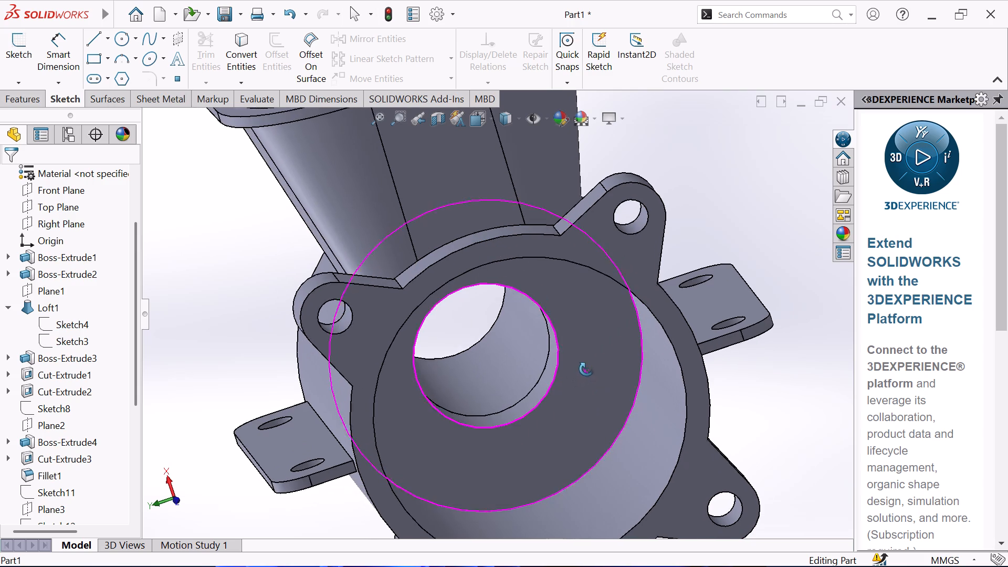
middle_click_drag(591, 352, 586, 307)
middle_click_drag(584, 307, 562, 341)
middle_click_drag(576, 335, 598, 323)
scroll(478, 362, "up", 4)
scroll(478, 360, "down", 4)
middle_click_drag(479, 355, 503, 328)
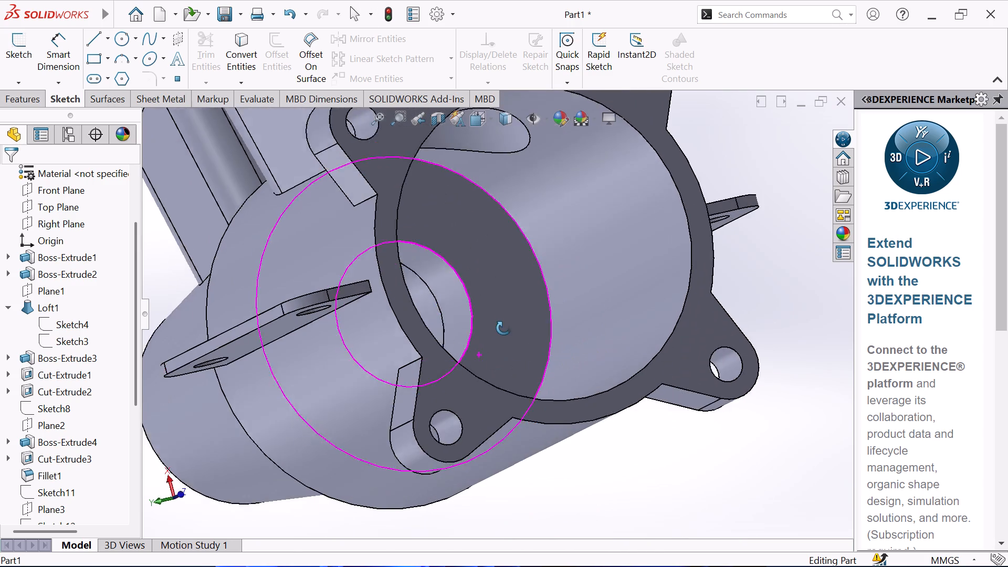
middle_click_drag(503, 328, 506, 325)
middle_click_drag(506, 325, 468, 375)
scroll(475, 370, "down", 1)
middle_click_drag(475, 370, 489, 292)
middle_click_drag(489, 292, 460, 413)
scroll(501, 330, "up", 4)
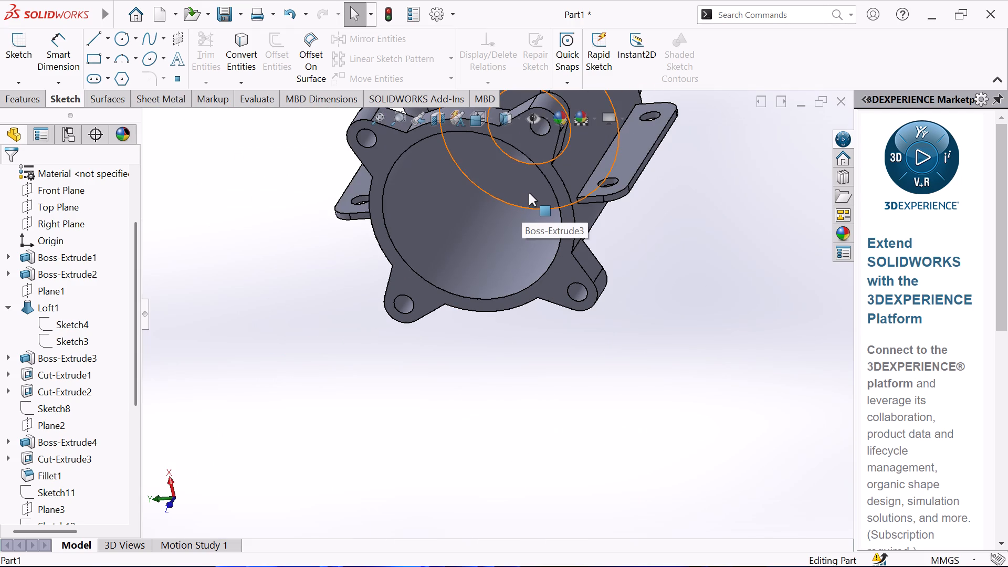
scroll(529, 193, "up", 1)
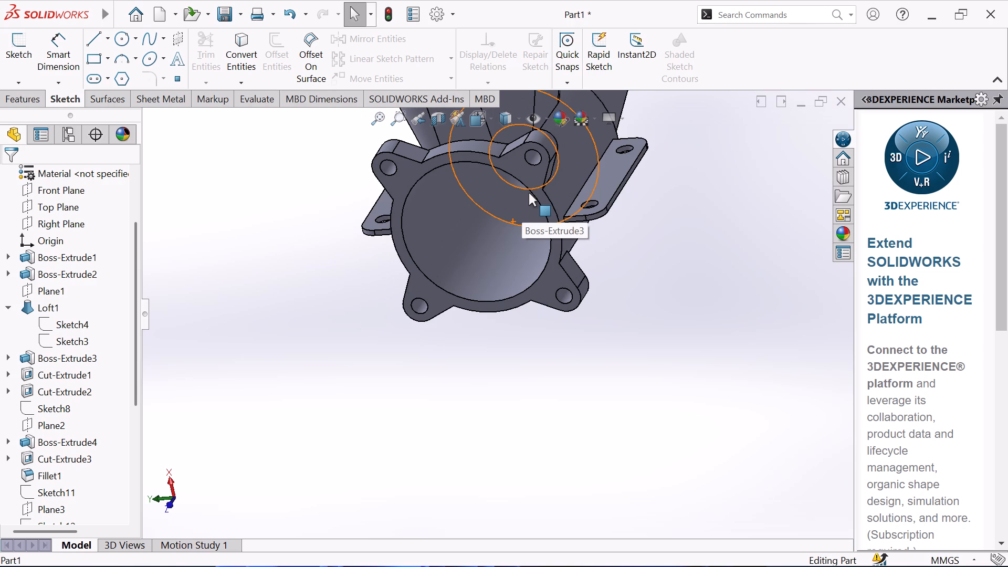
scroll(529, 193, "down", 2)
scroll(529, 193, "up", 1)
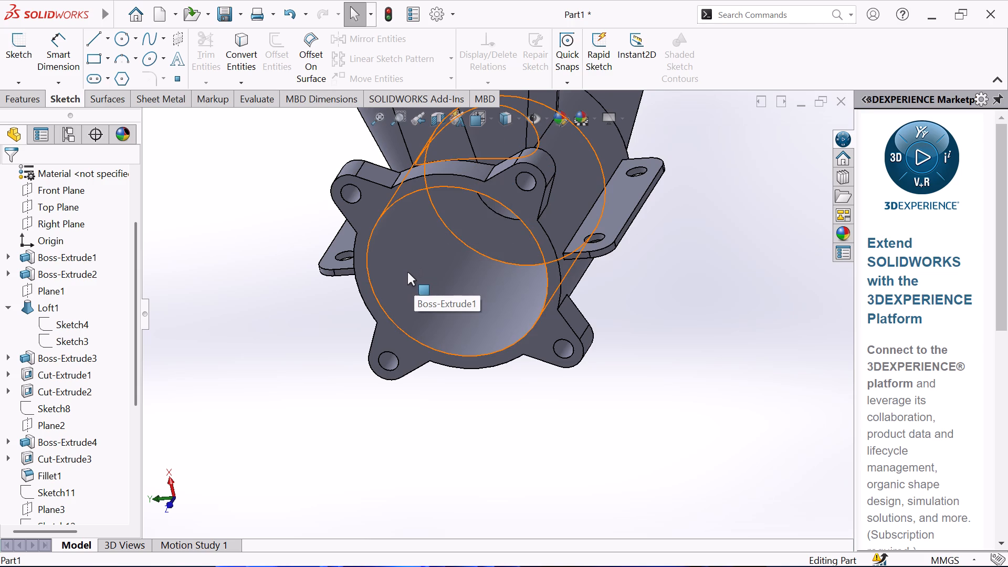
scroll(409, 256, "up", 1)
scroll(294, 222, "up", 3)
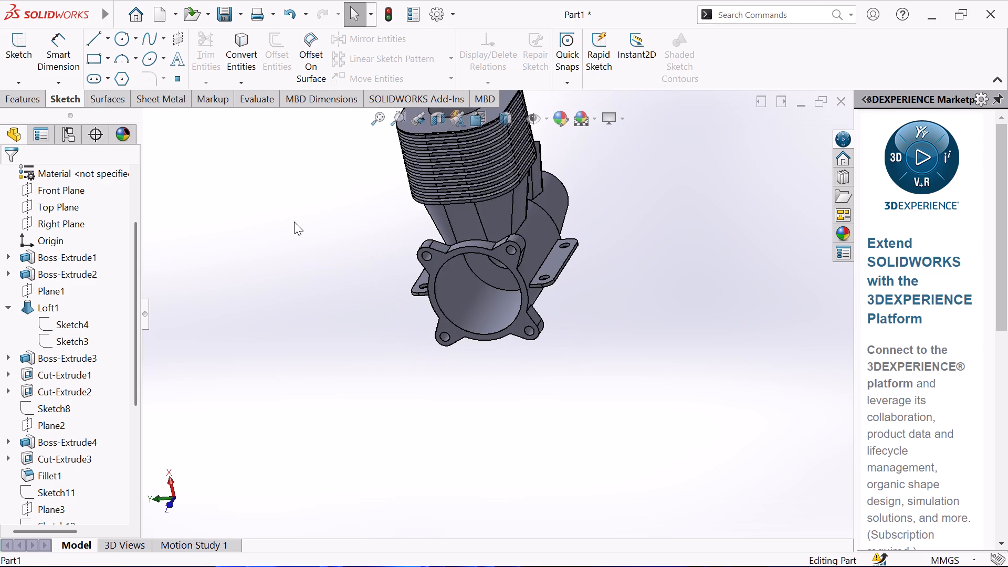
scroll(299, 215, "up", 2)
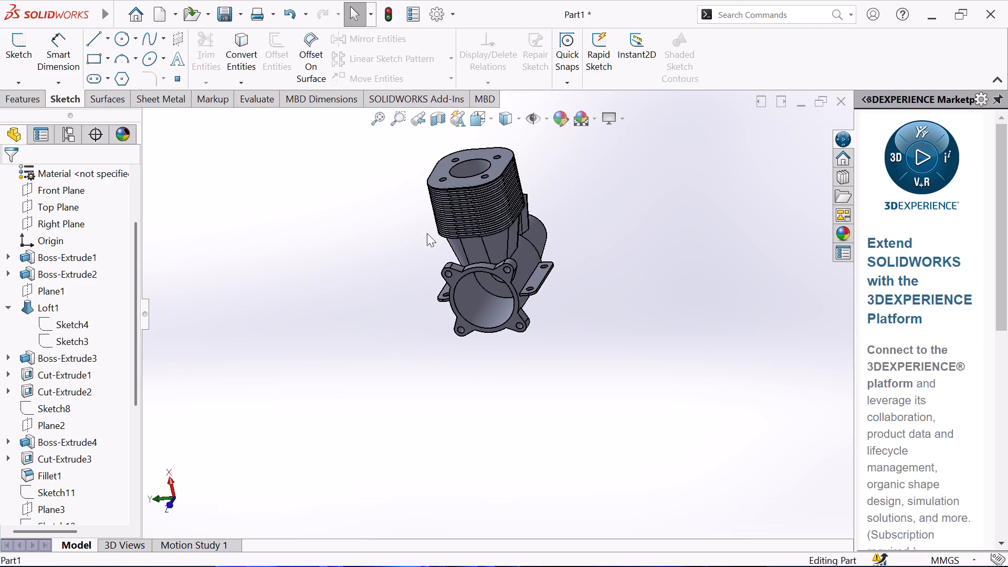
scroll(447, 239, "down", 1)
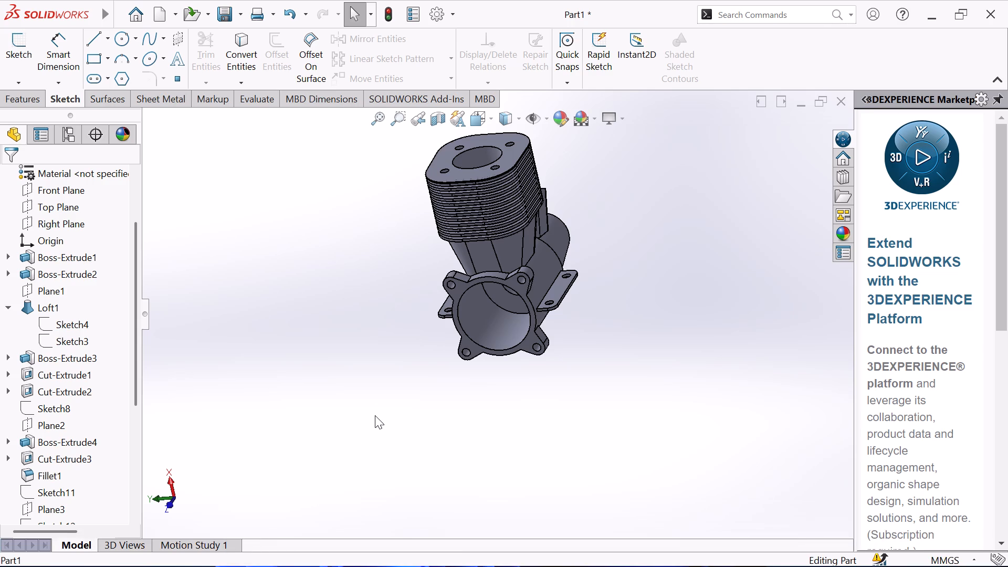
scroll(419, 288, "up", 1)
scroll(568, 213, "up", 1)
scroll(570, 213, "down", 1)
Start a sketch on the tapered nose's annular end face and draw a vertical centerline through the origin, extending beyond both side flanges.
middle_click_drag(571, 213, 537, 289)
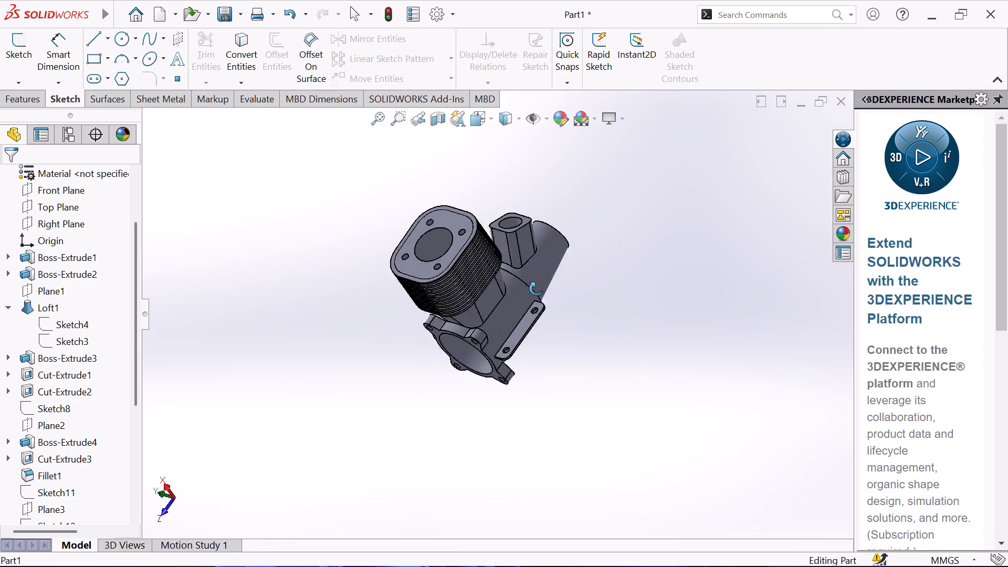
middle_click_drag(537, 289, 455, 461)
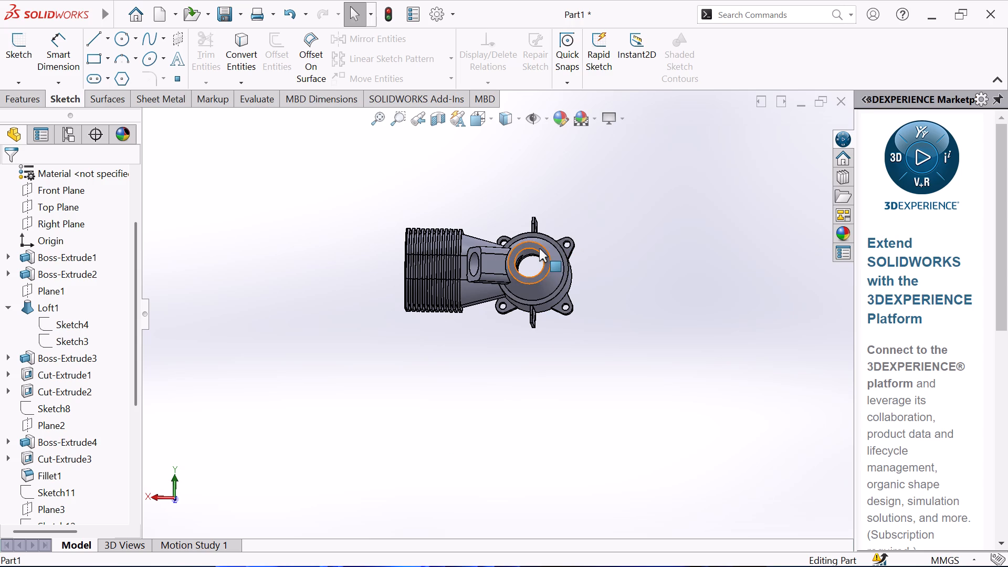
left_click(539, 248)
left_click(597, 213)
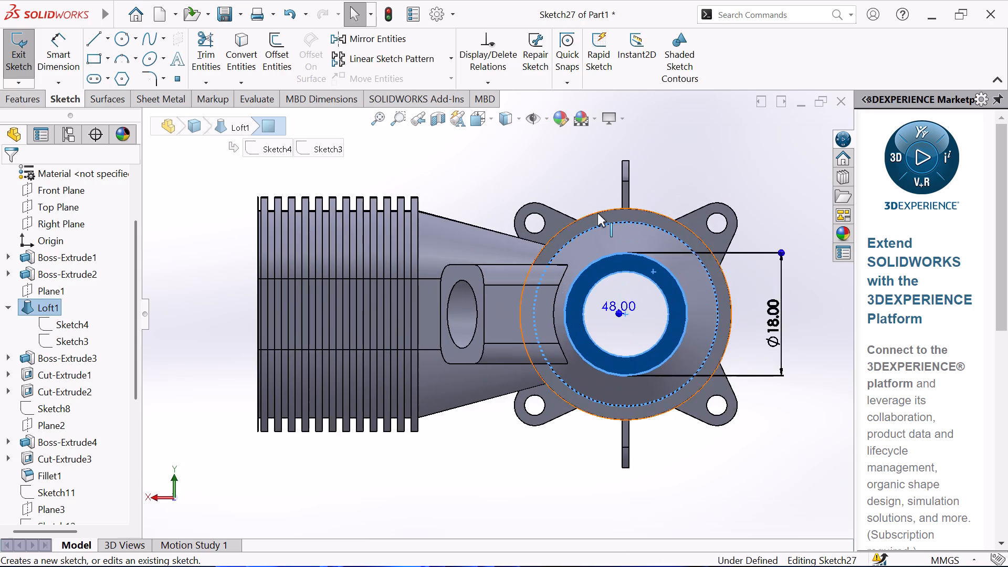
left_click(494, 187)
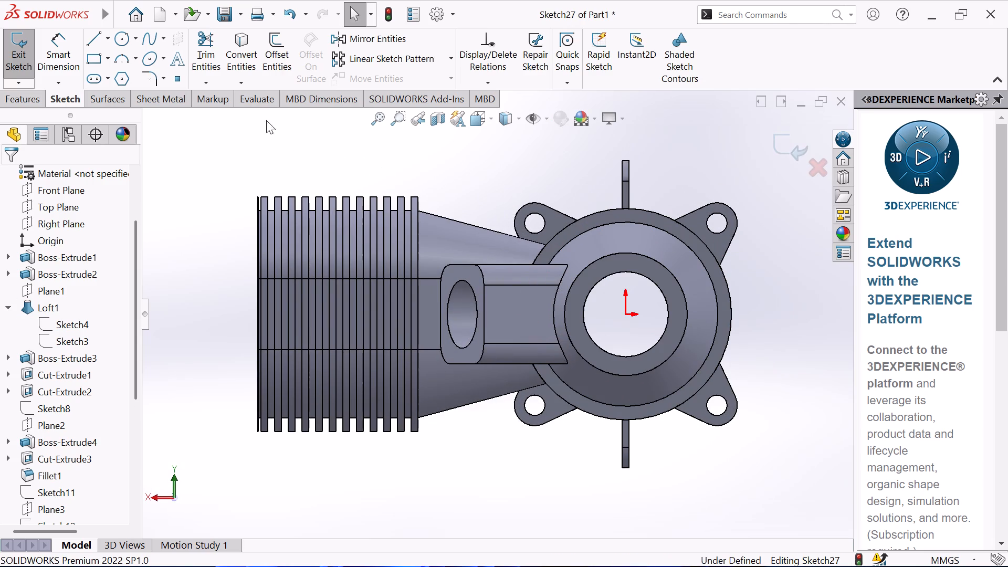
left_click(110, 33)
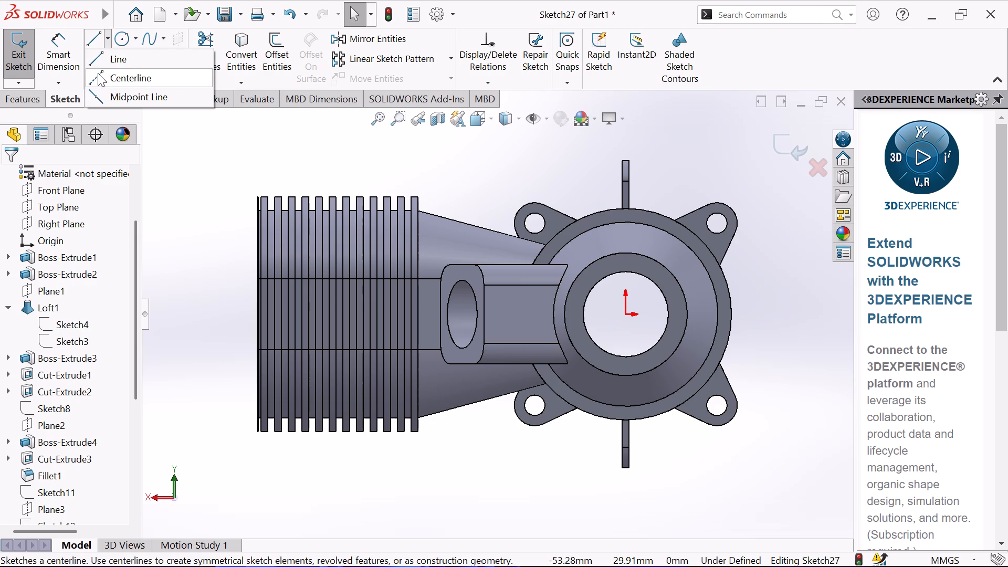
left_click(97, 74)
left_click(627, 128)
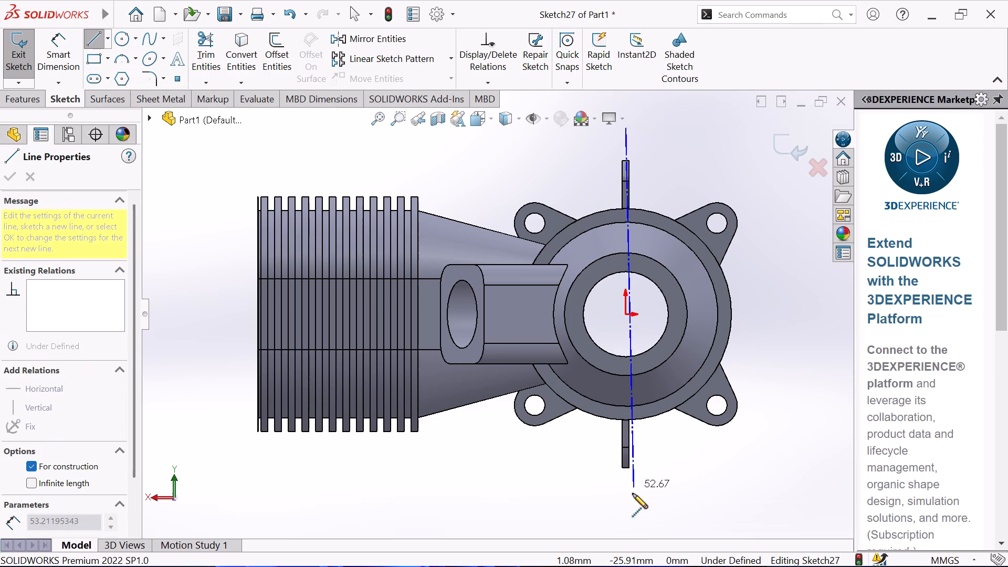
left_click(625, 511)
right_click(543, 503)
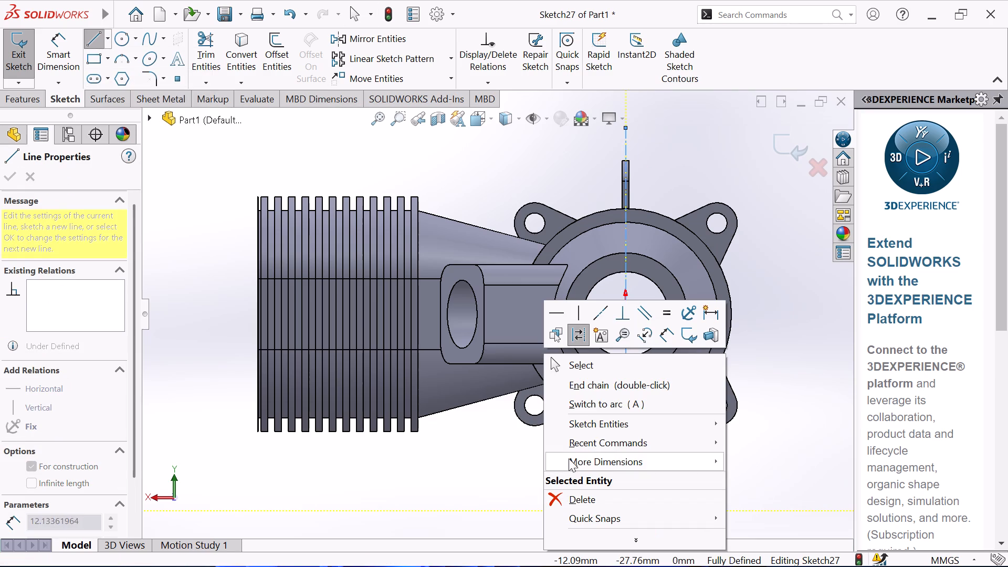
left_click(582, 363)
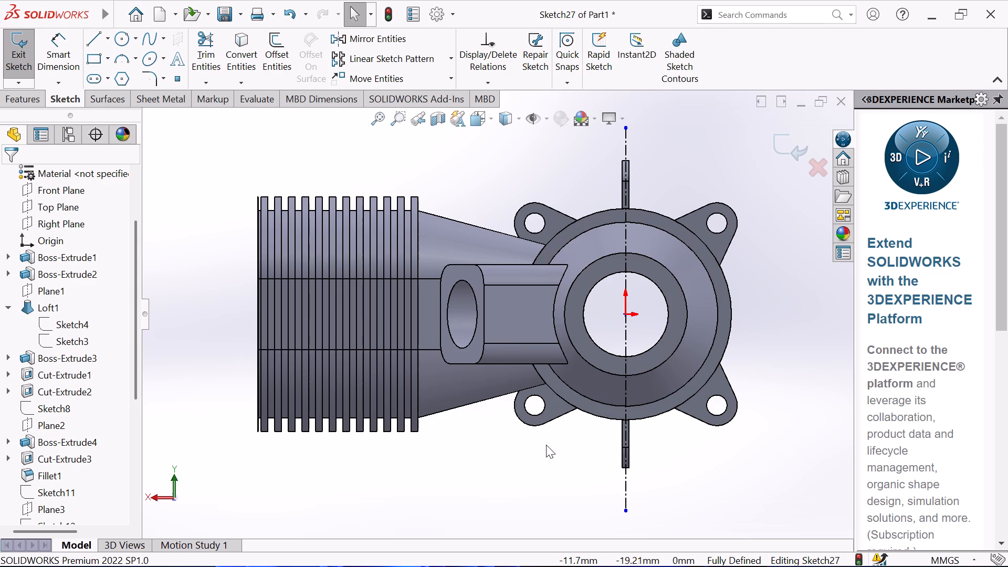
Convert the outer circular edge of the nose end face into a sketch circle.
left_click(676, 279)
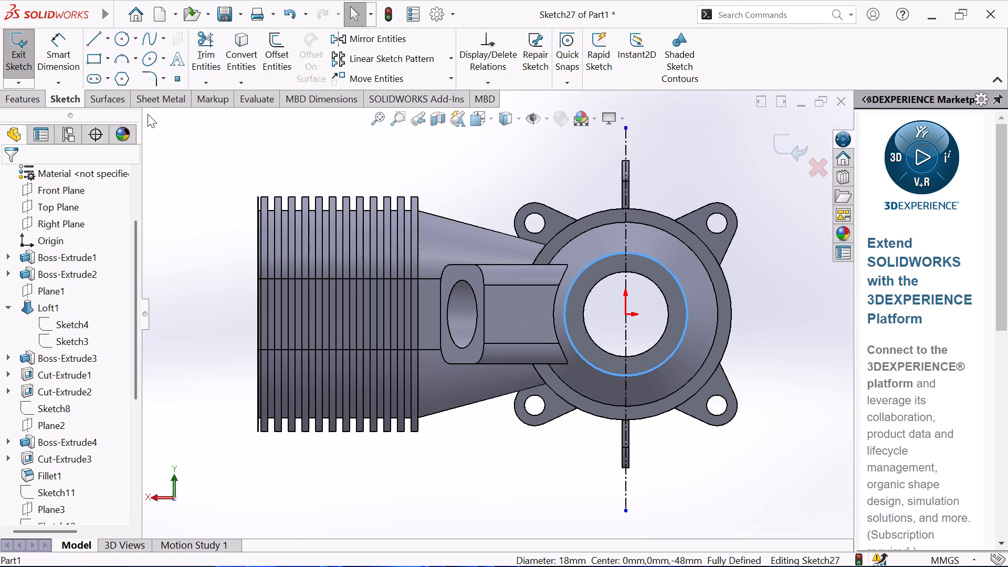
left_click(246, 54)
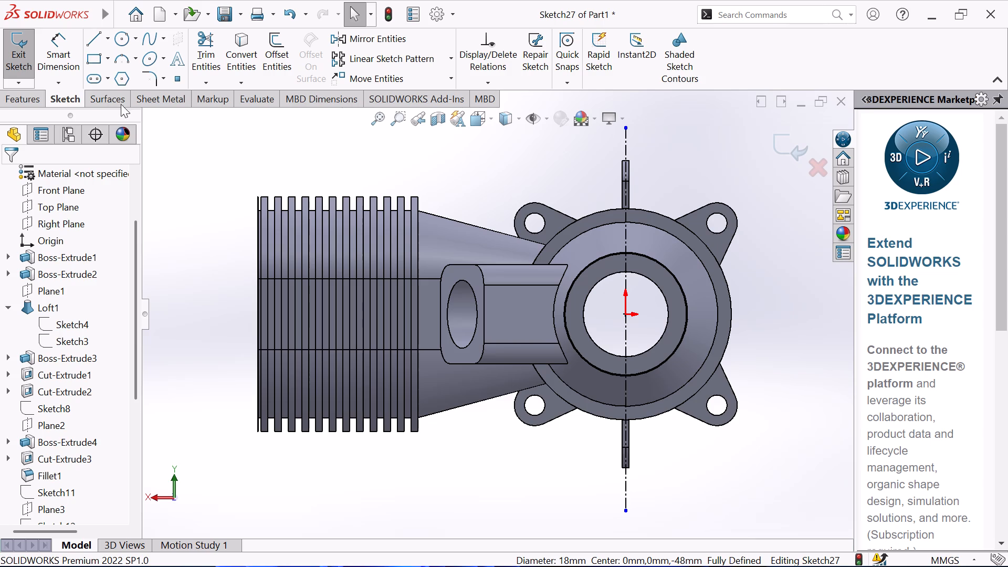
Sketch a corner rectangle about 3.7 mm wide and 5.3 mm high across the centerline, rising from the top of the converted circle.
left_click(96, 67)
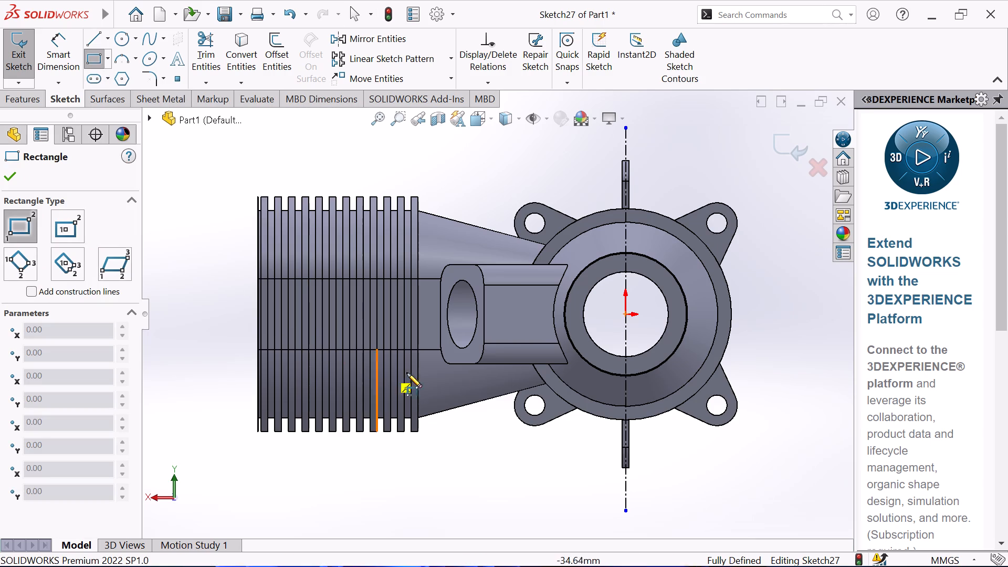
left_click(613, 255)
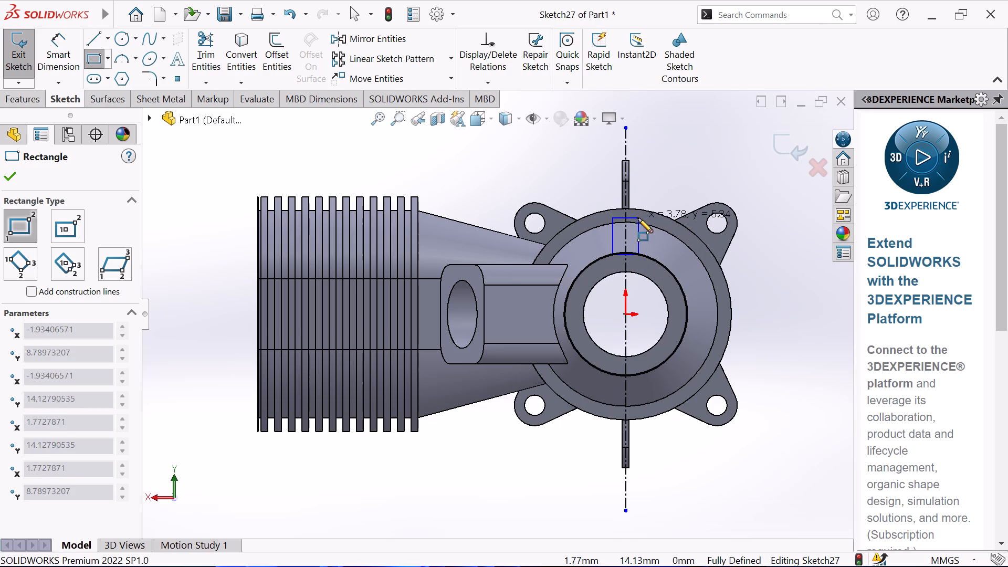
left_click(638, 218)
right_click(656, 187)
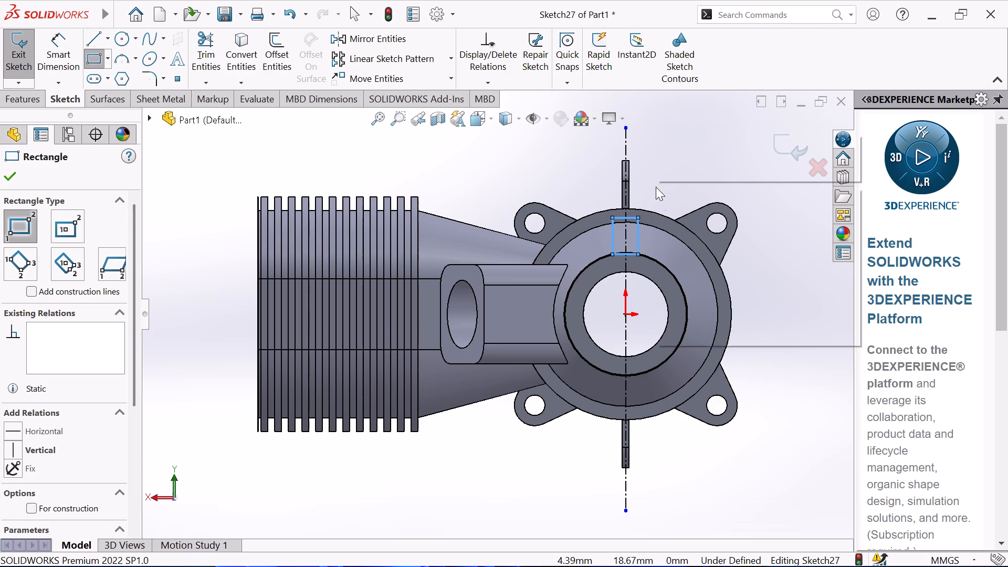
left_click(687, 193)
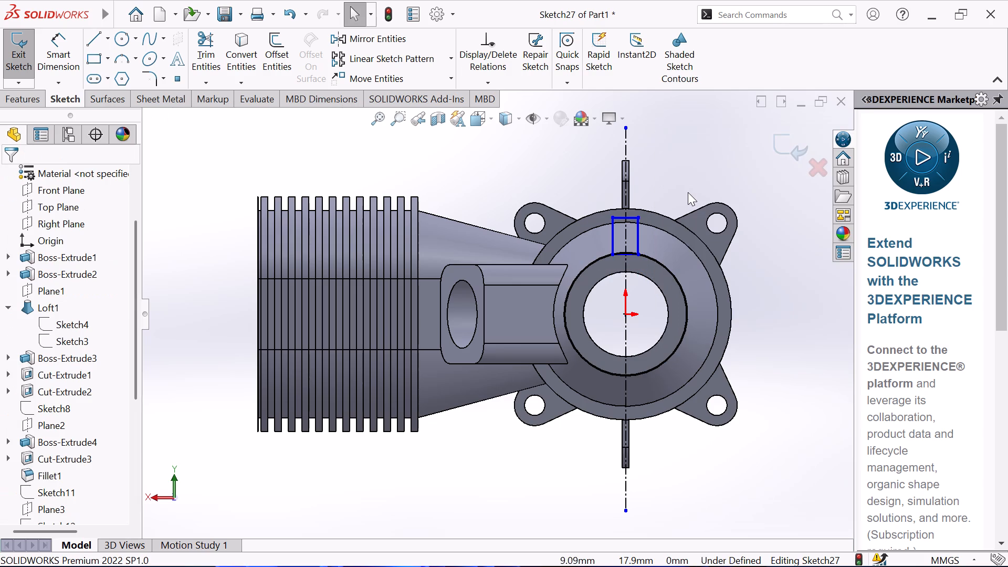
Delete the rectangle's two vertical sides and its bottom line, keeping only the top horizontal line.
scroll(650, 236, "down", 3)
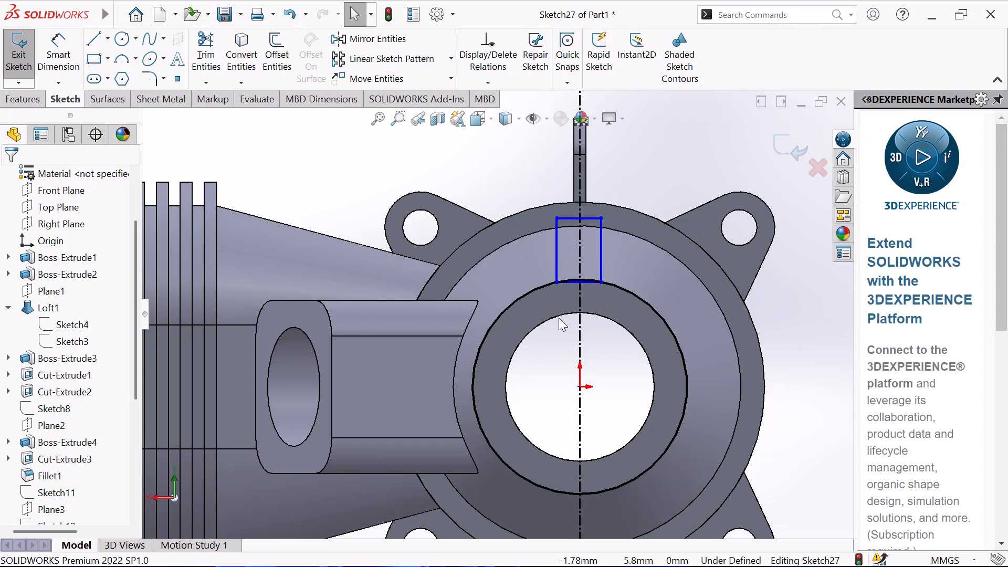
left_click(602, 252)
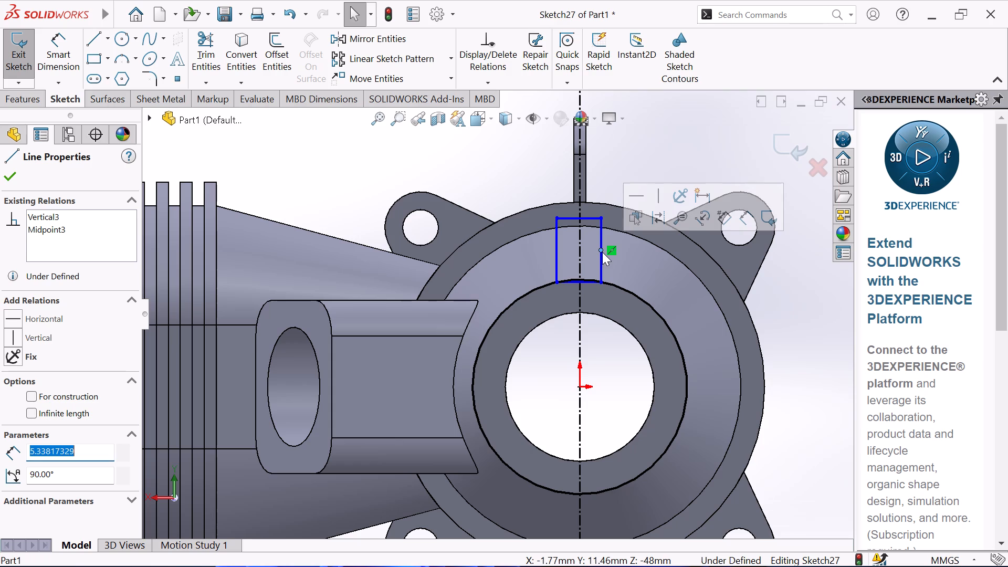
left_click(602, 269)
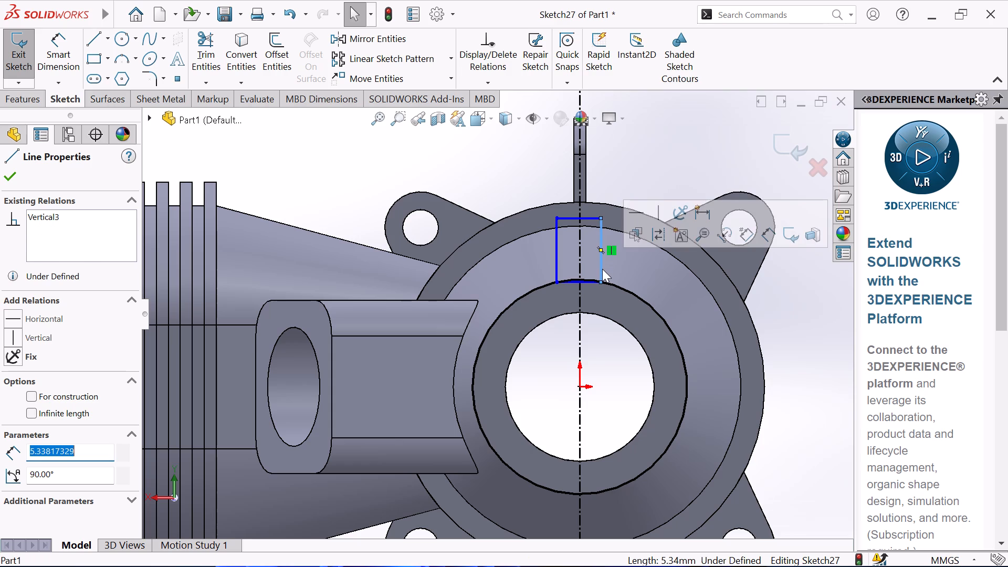
key("Delete")
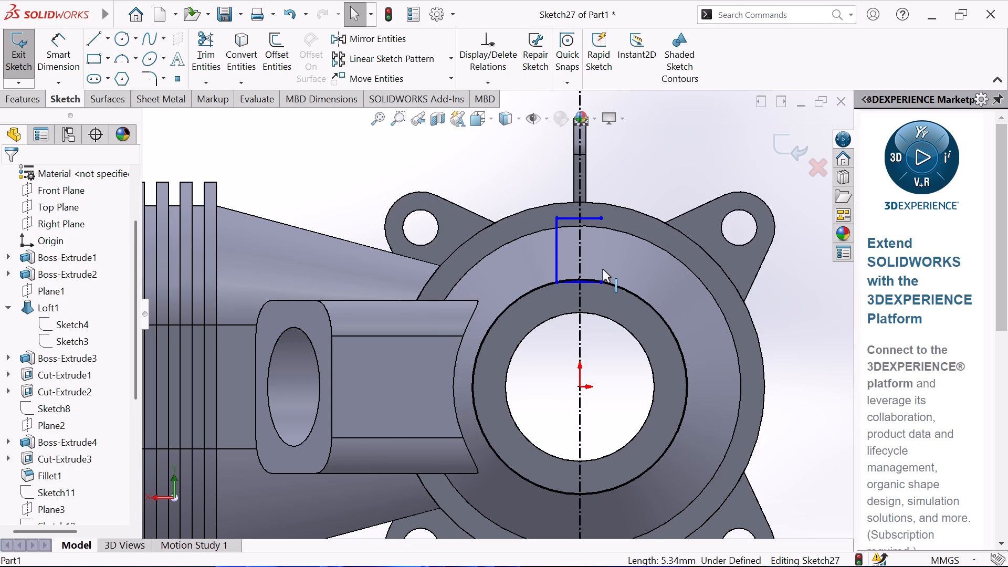
left_click(557, 240)
key("Delete")
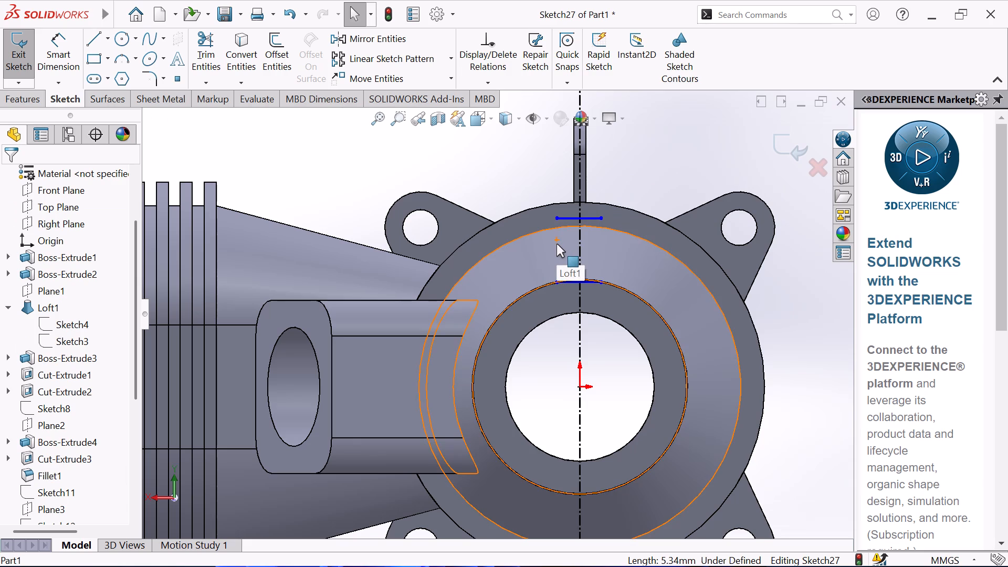
left_click(575, 282)
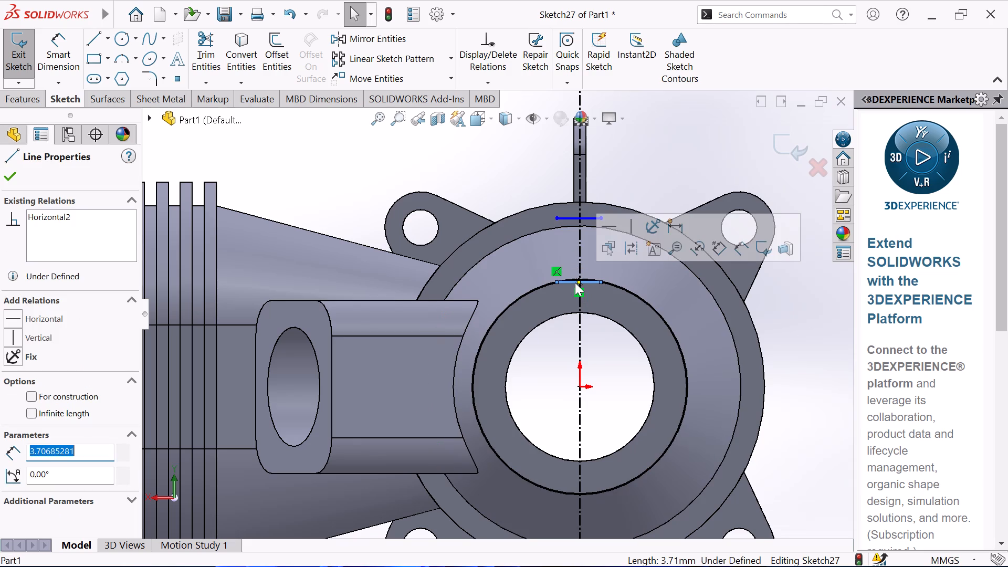
key("Delete")
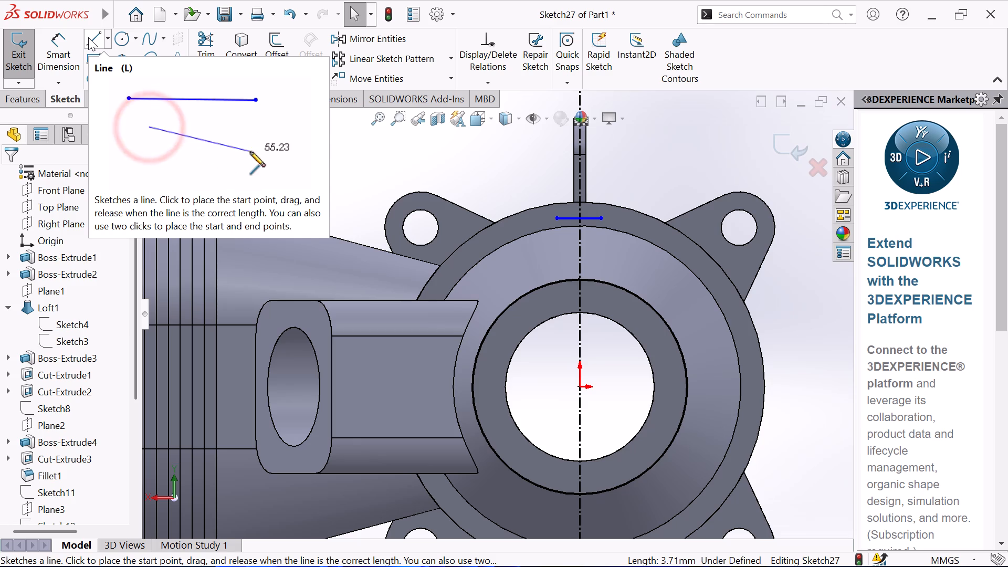
Draw a slanted line about 5.3 mm long from the converted circle, just left of the centerline, to the top line's left end.
left_click(89, 37)
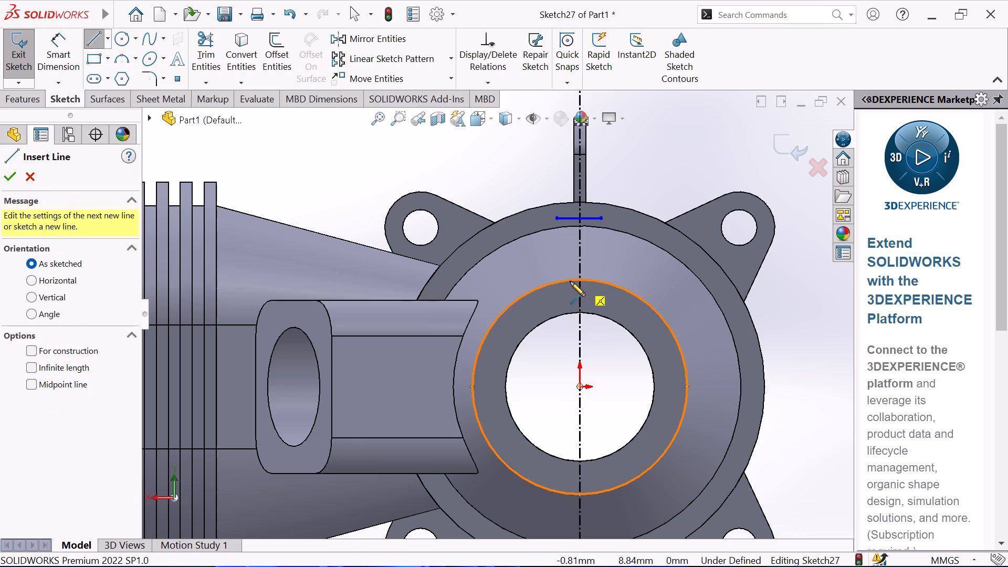
left_click(570, 281)
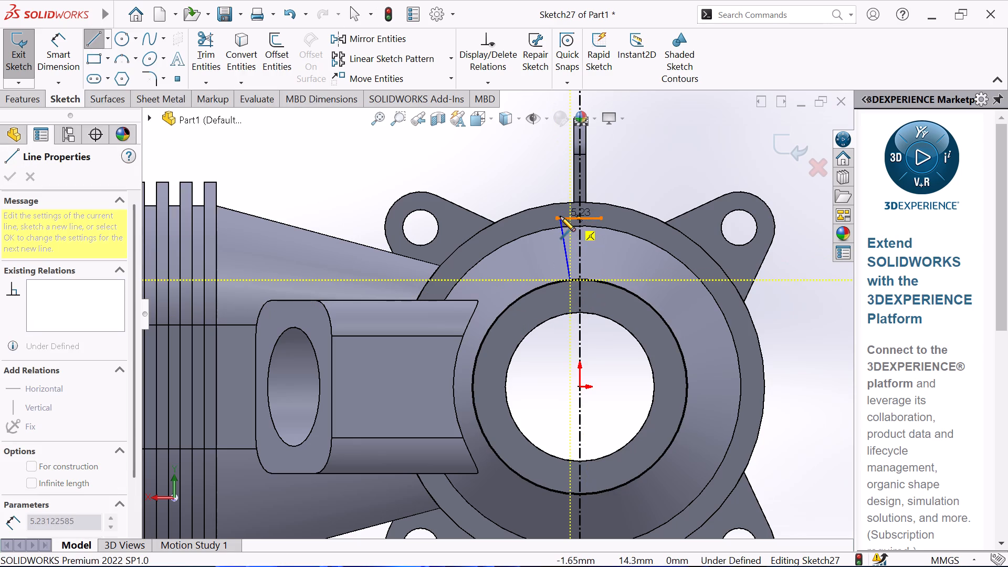
left_click(559, 217)
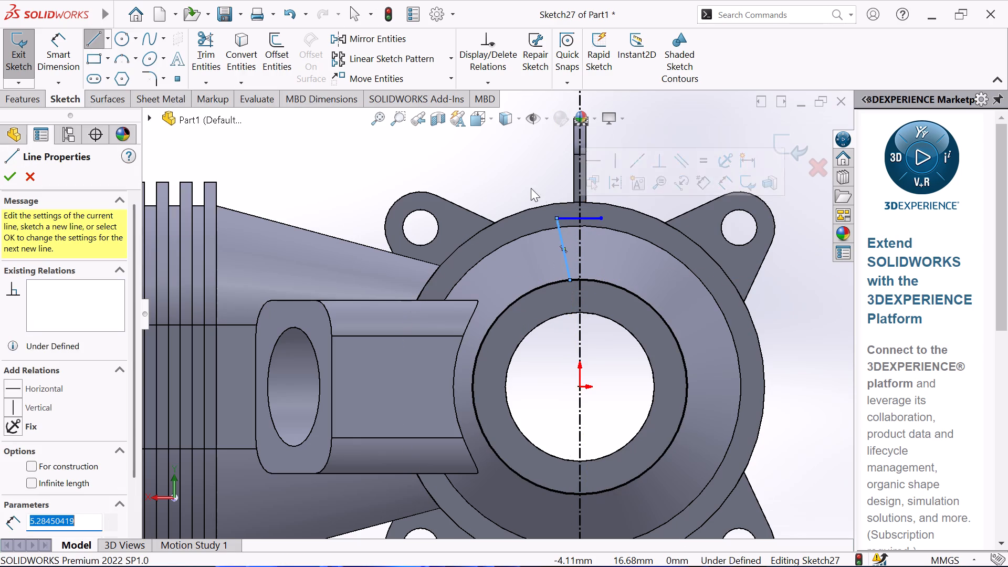
right_click(531, 188)
left_click(560, 196)
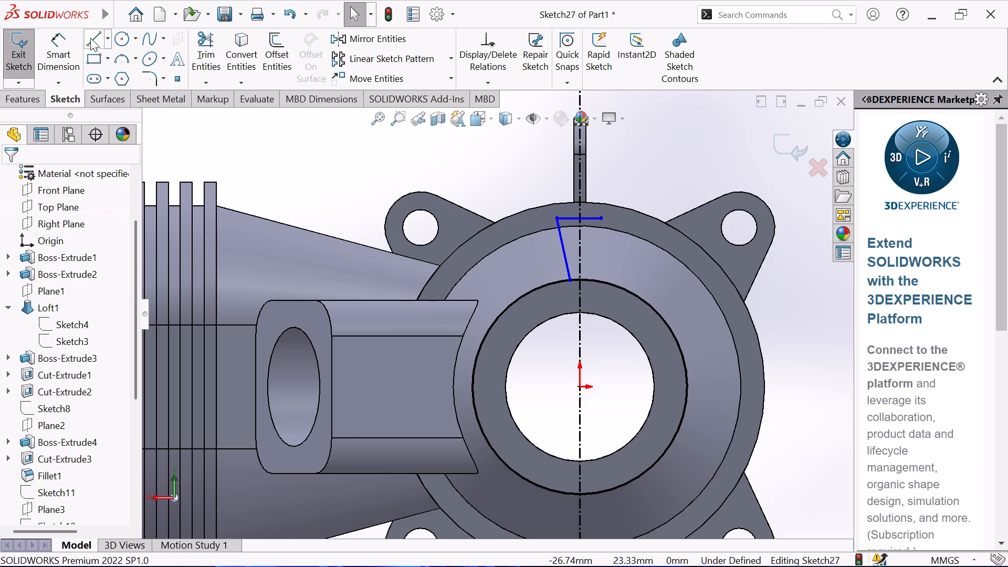
Dimension the angle between the slanted line and the vertical centerline as 7.5°.
left_click(55, 49)
left_click(580, 252)
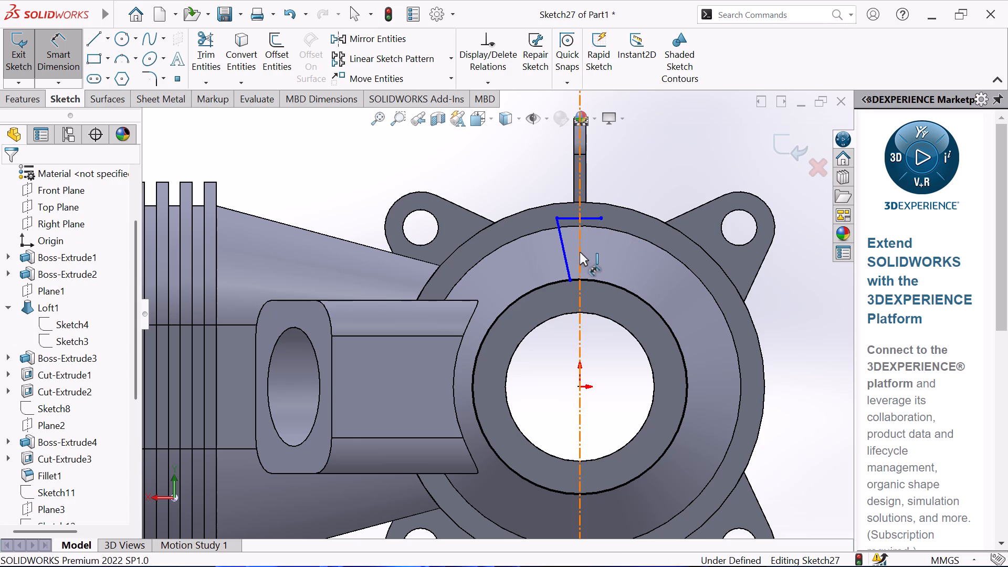
left_click(567, 266)
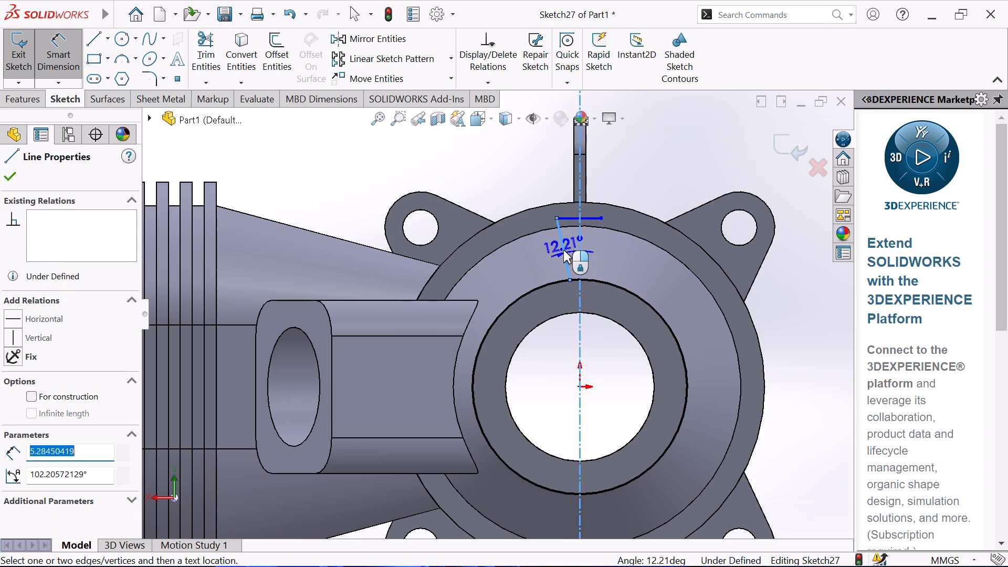
left_click(567, 242)
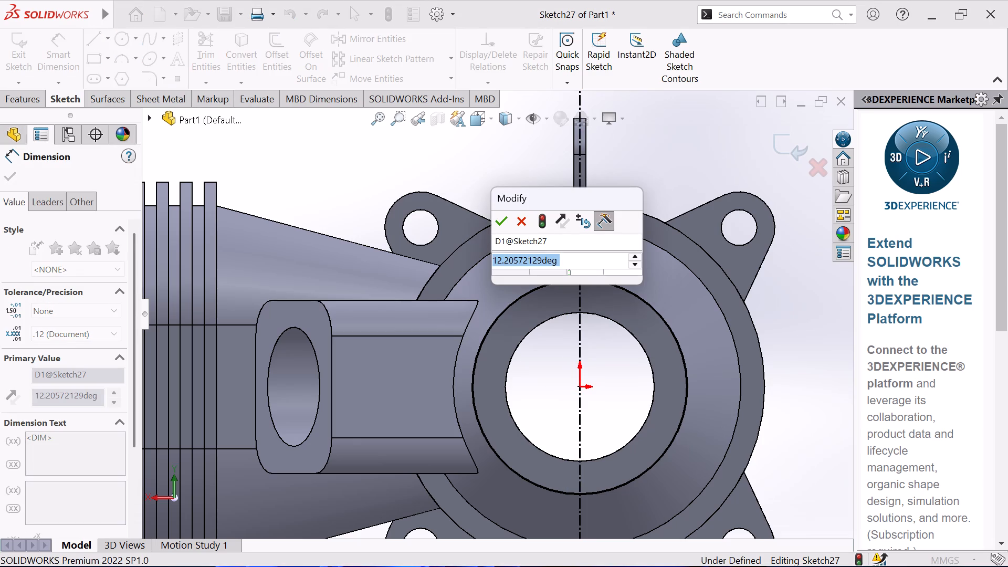
type("7.")
key("5")
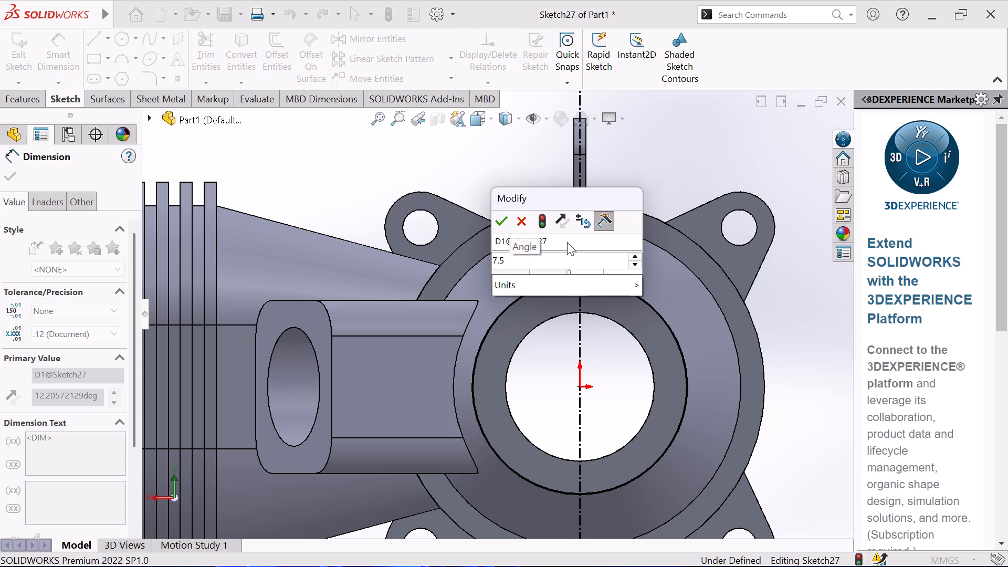
key("Return")
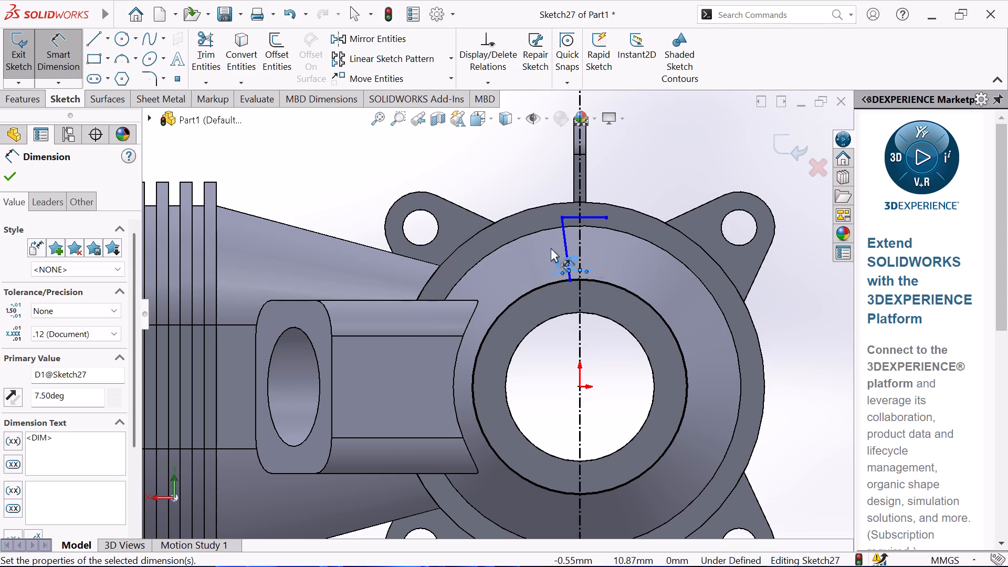
right_click(441, 168)
left_click(497, 215)
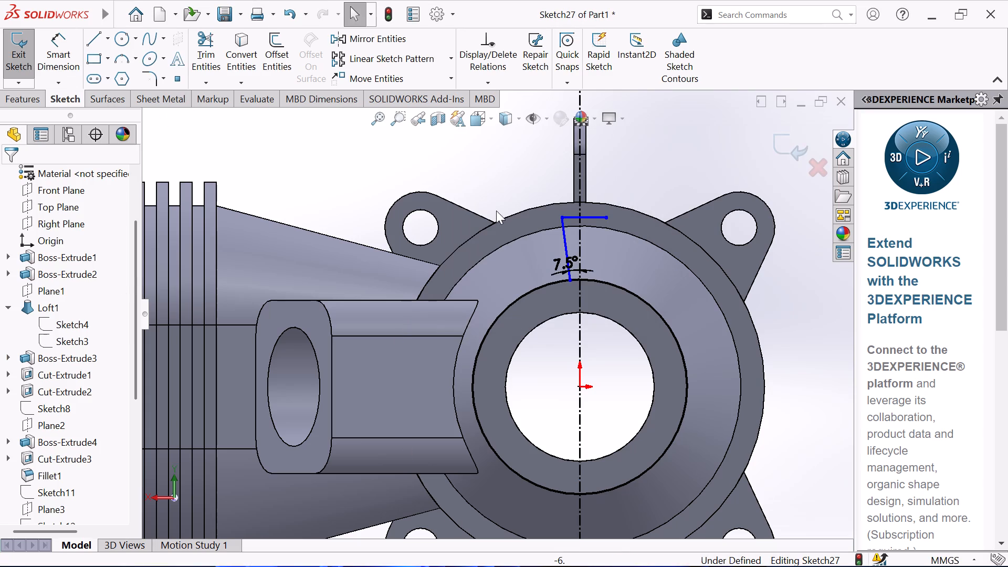
Mirror the slanted line about the vertical centerline, keeping the original.
left_click(403, 39)
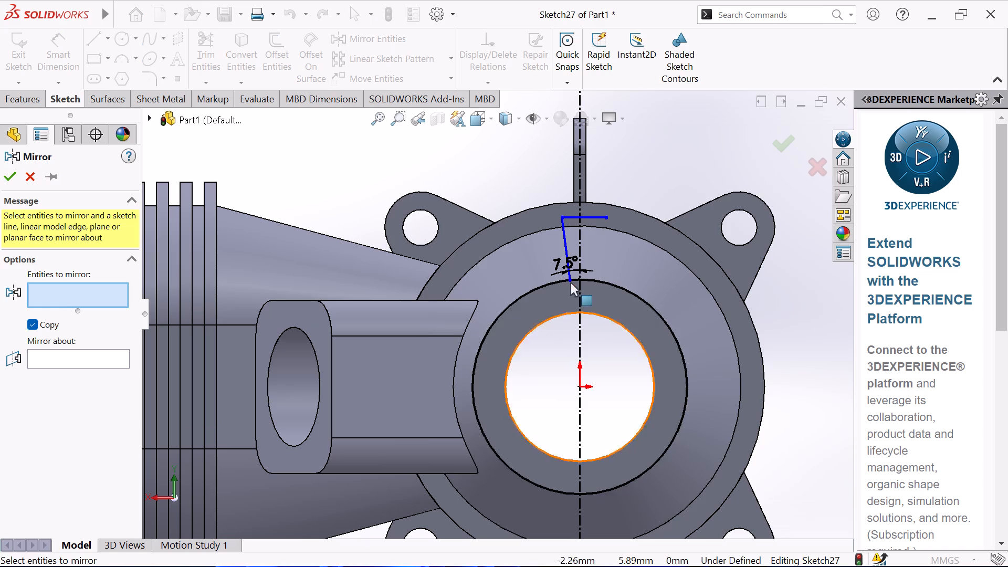
left_click(564, 240)
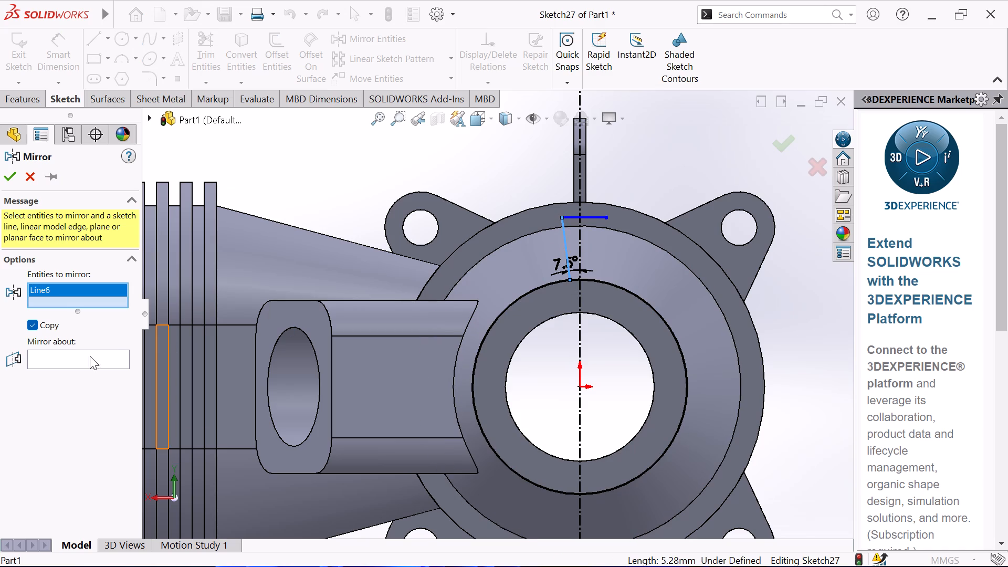
left_click(100, 356)
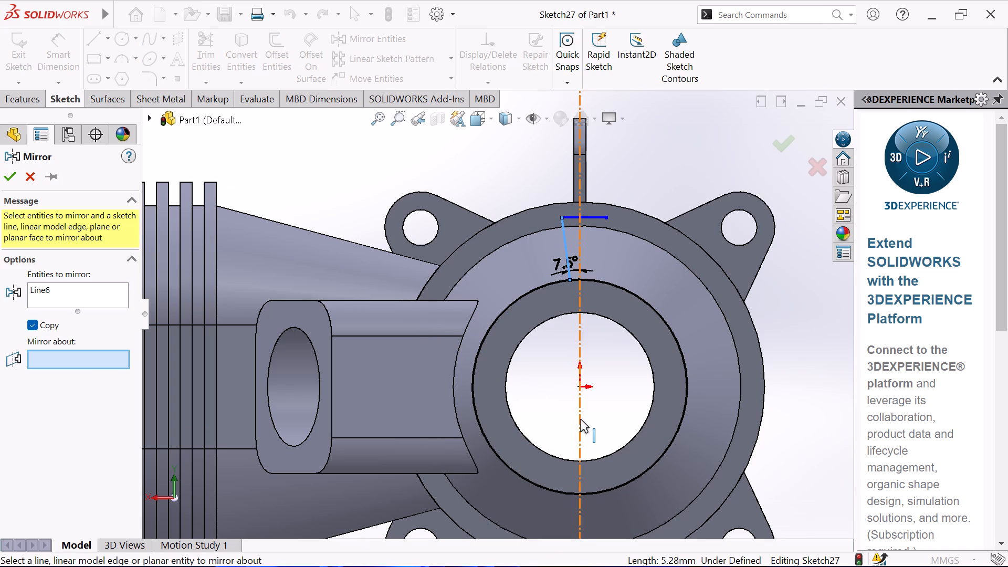
left_click(580, 419)
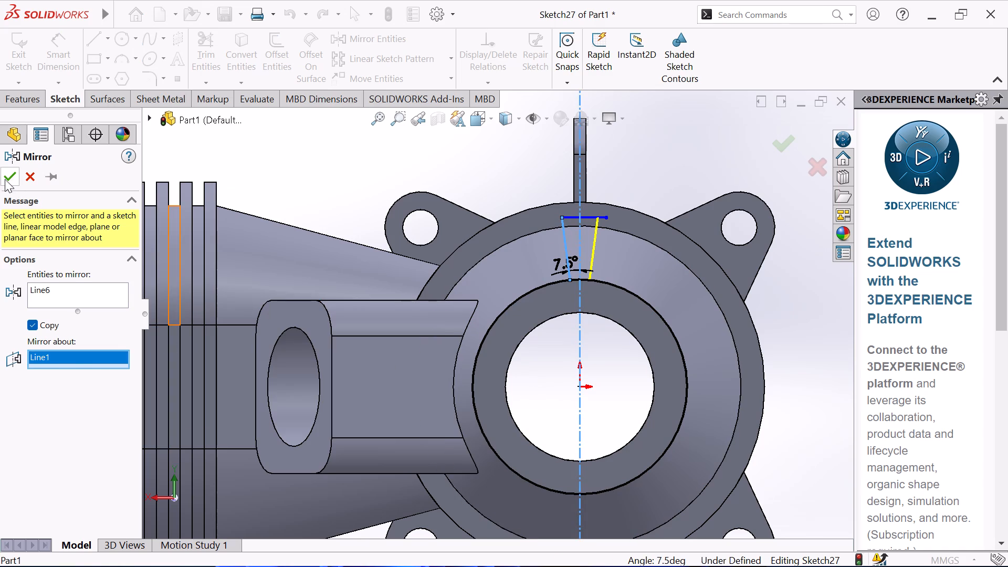
left_click(4, 178)
Trim the short end of the top line that overhangs the mirrored slanted line.
left_click(205, 66)
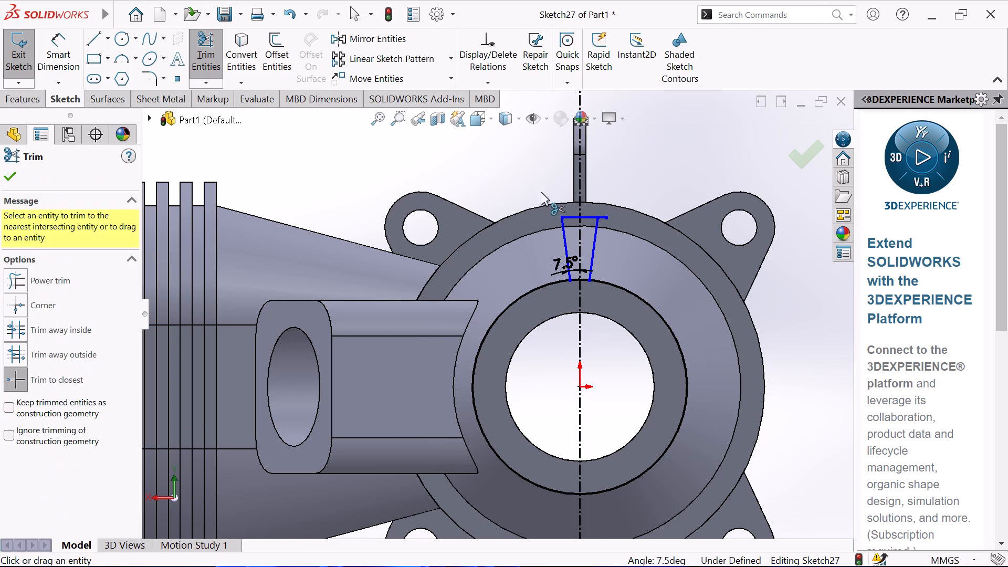
left_click(602, 218)
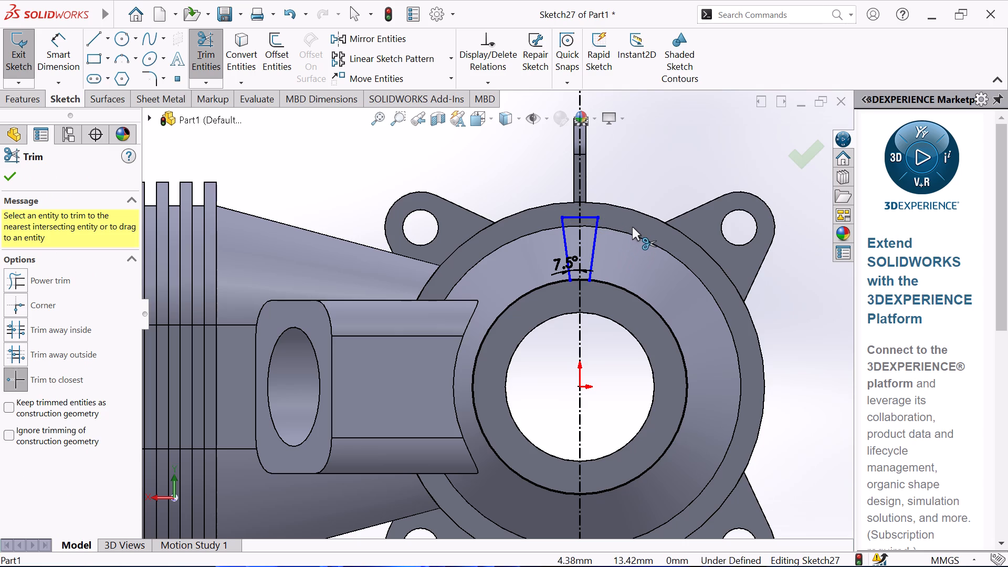
right_click(646, 181)
left_click(697, 227)
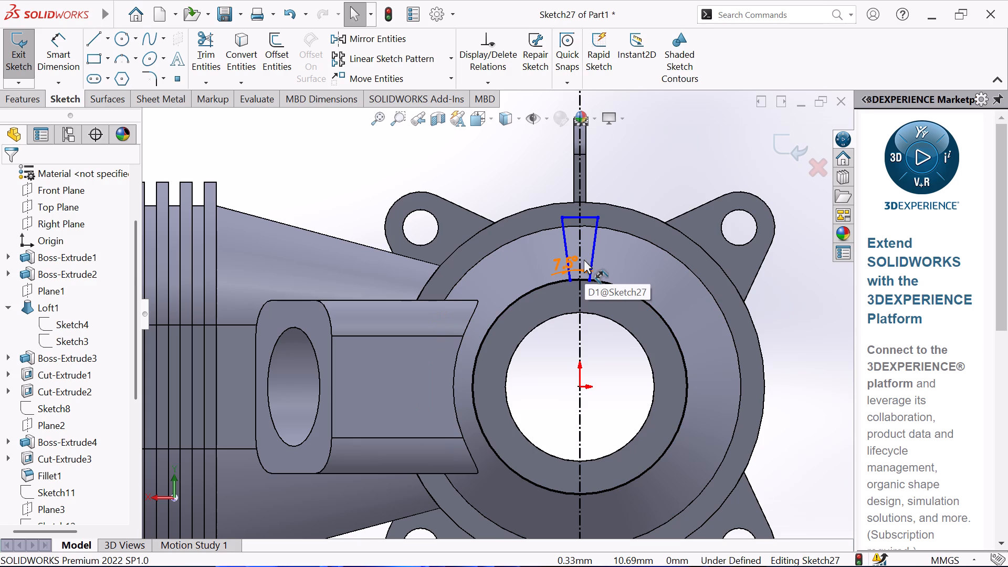
Dimension the slanted line left of the centerline between its endpoints as 5 mm long.
left_click(568, 242)
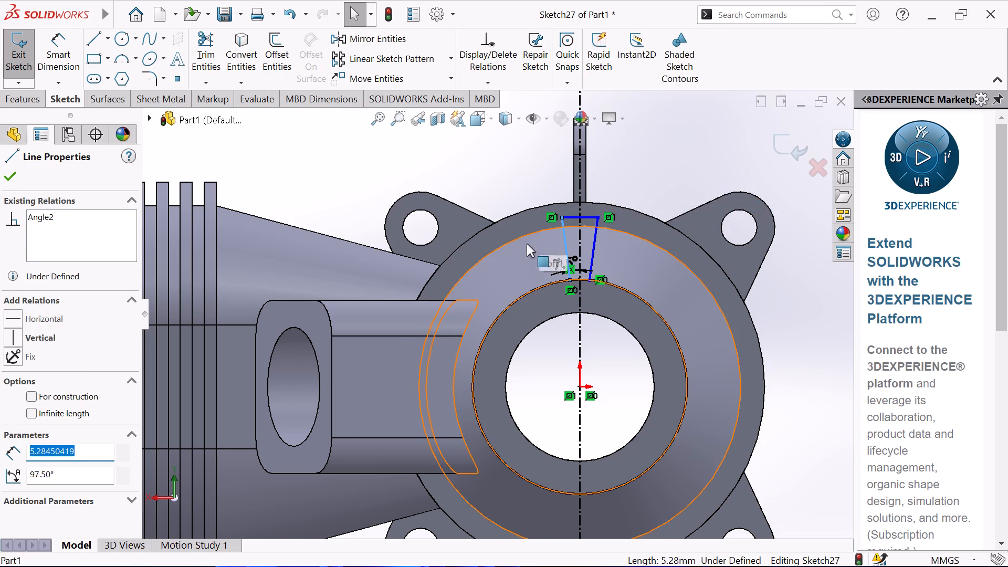
left_click(45, 50)
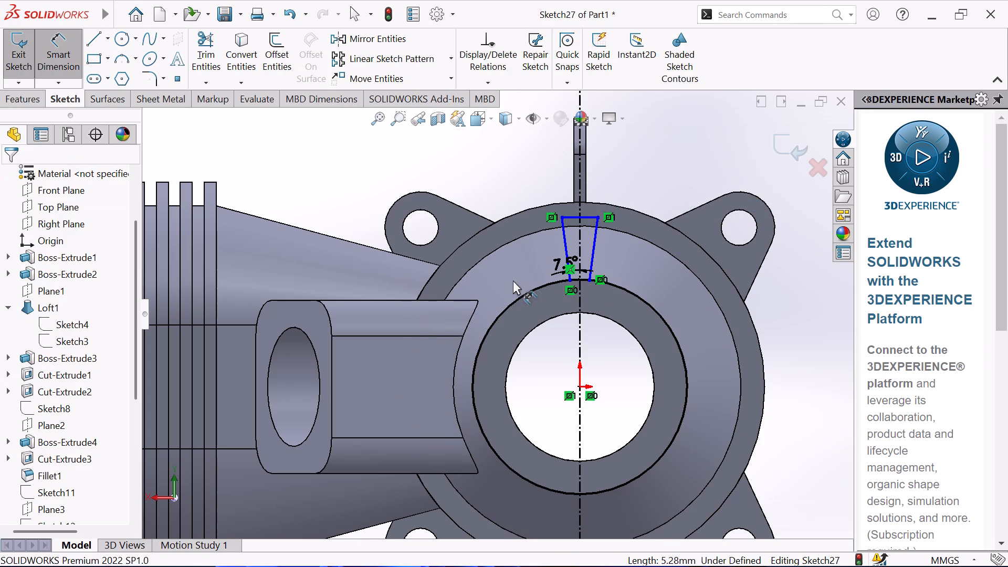
left_click(560, 216)
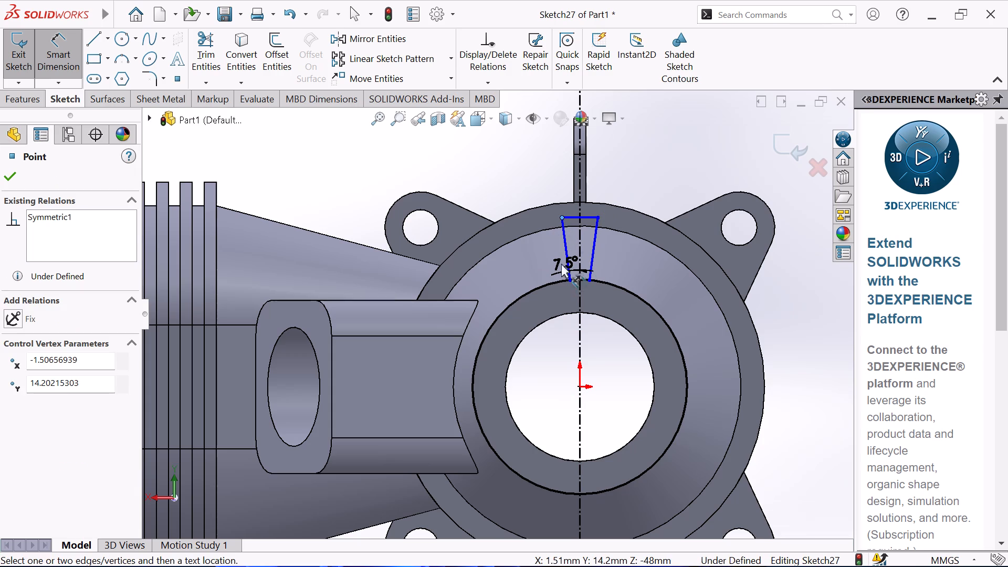
left_click(570, 280)
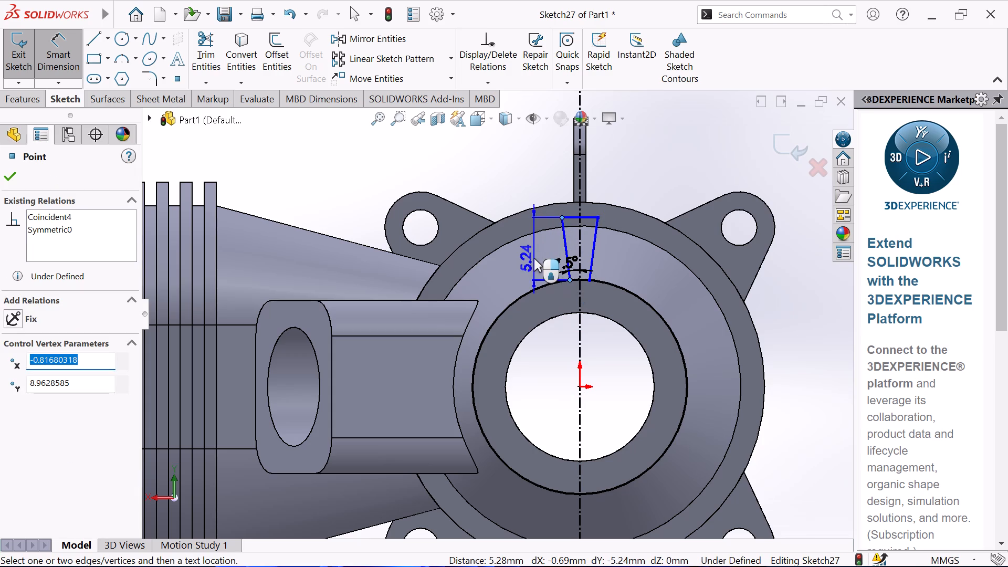
left_click(516, 302)
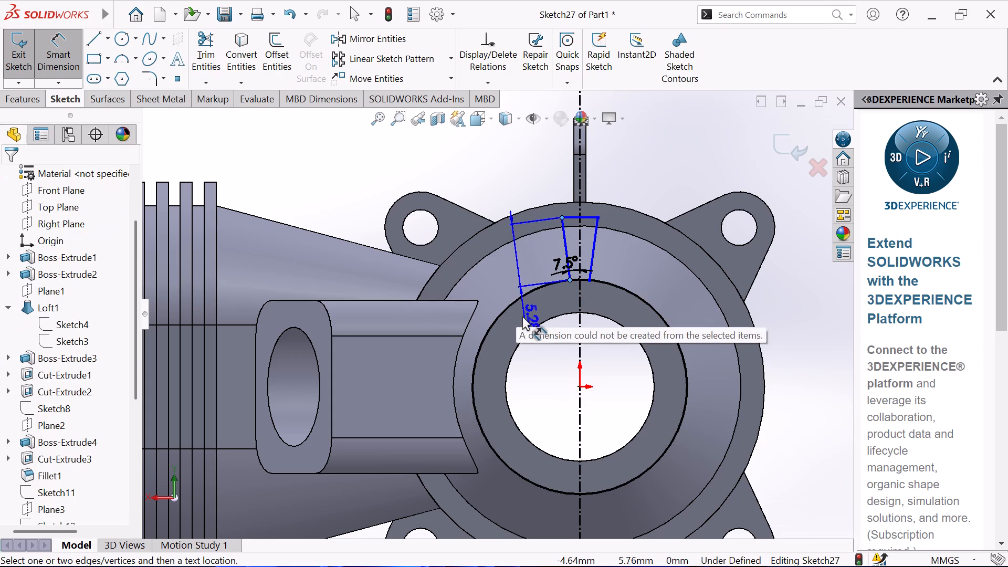
left_click(521, 316)
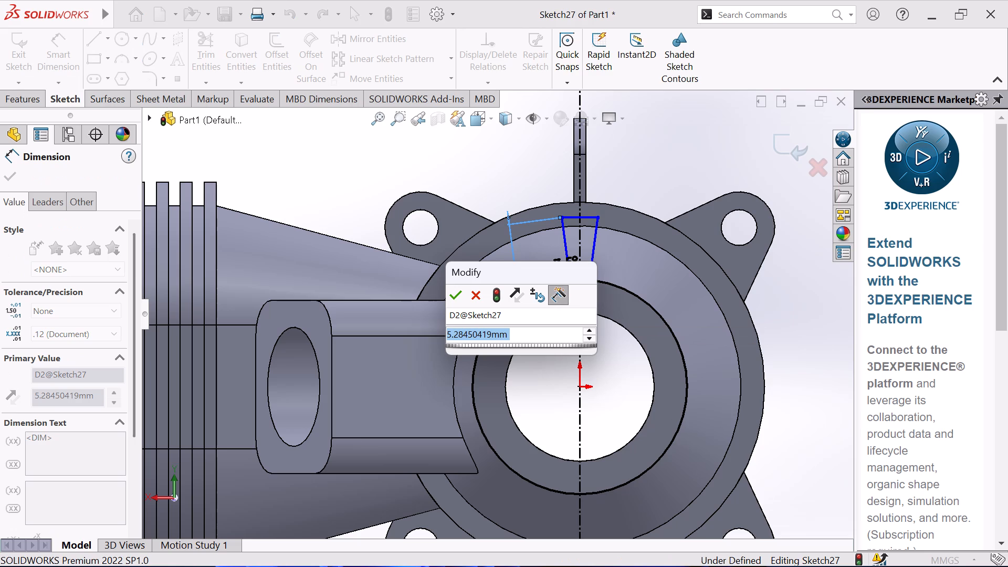
key("5")
key("Return")
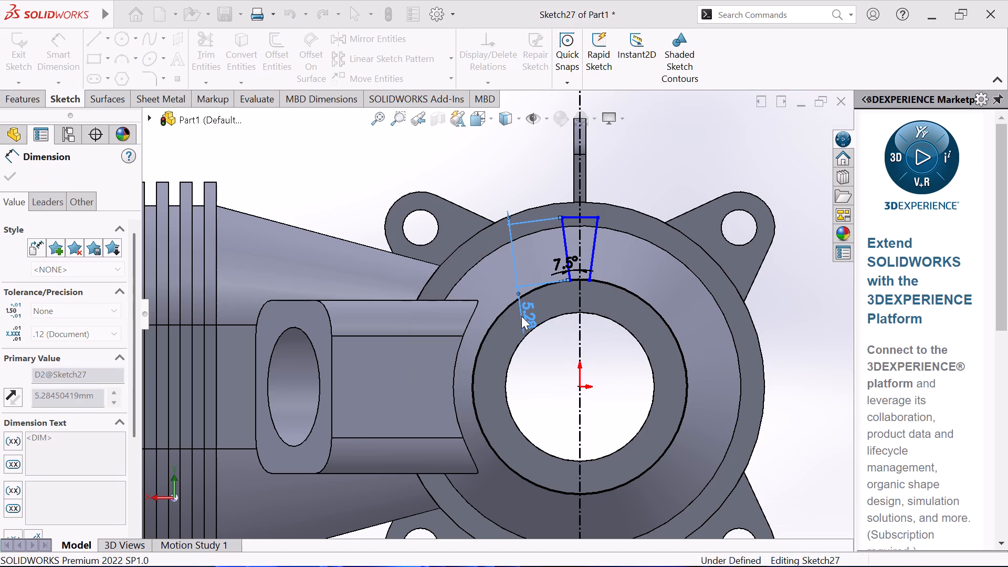
right_click(652, 187)
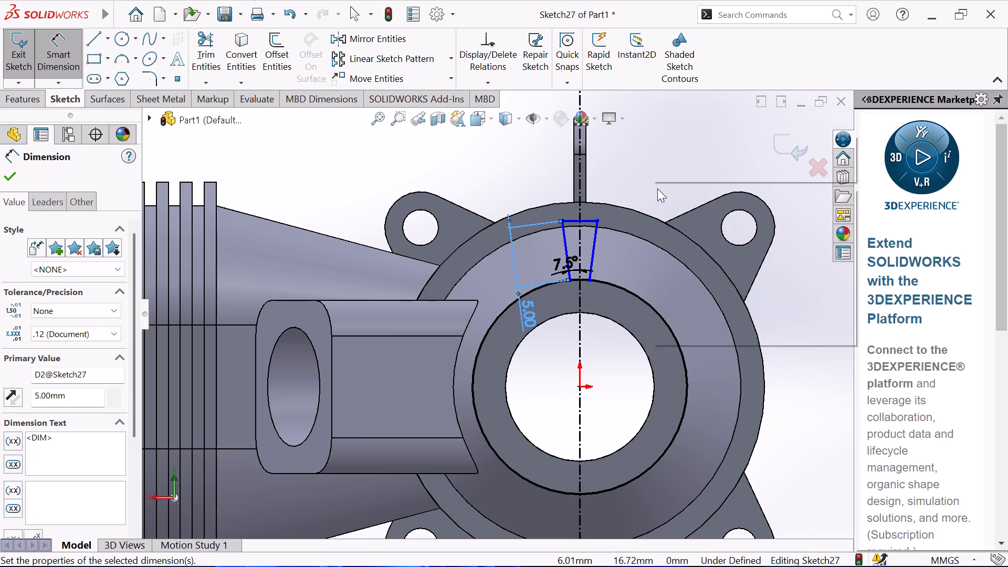
left_click(711, 238)
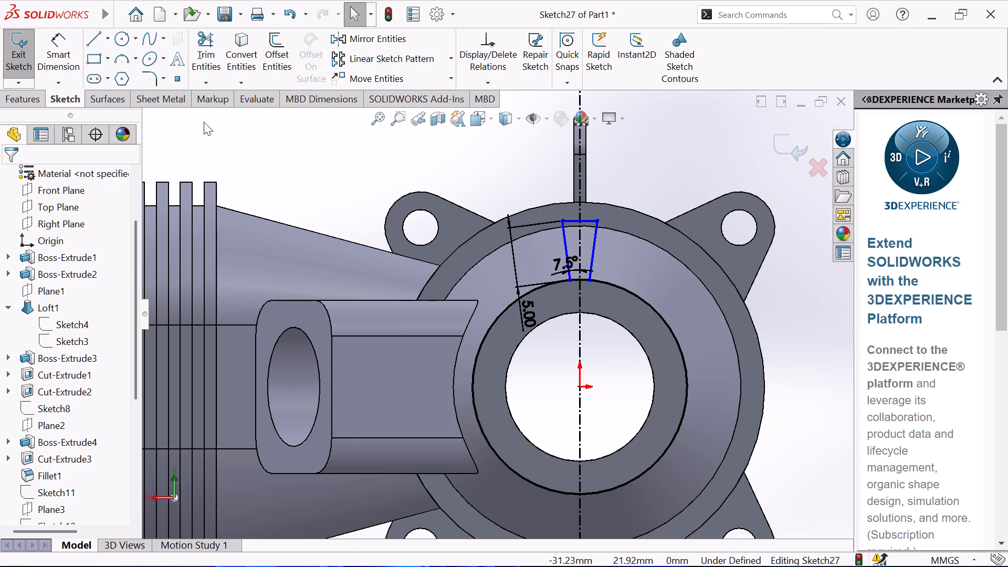
Dimension the profile's horizontal top line as 3 mm wide.
left_click(56, 61)
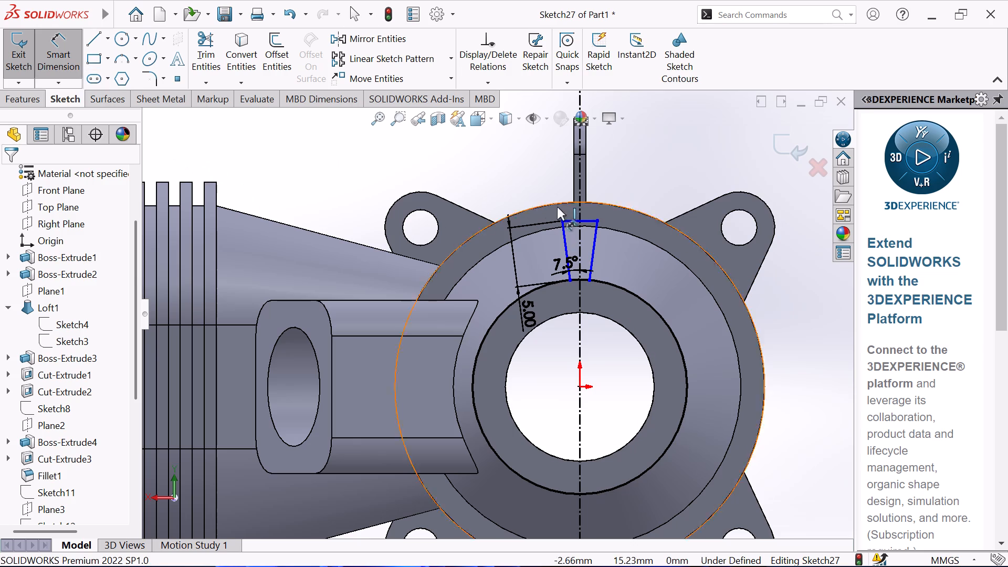
left_click(587, 219)
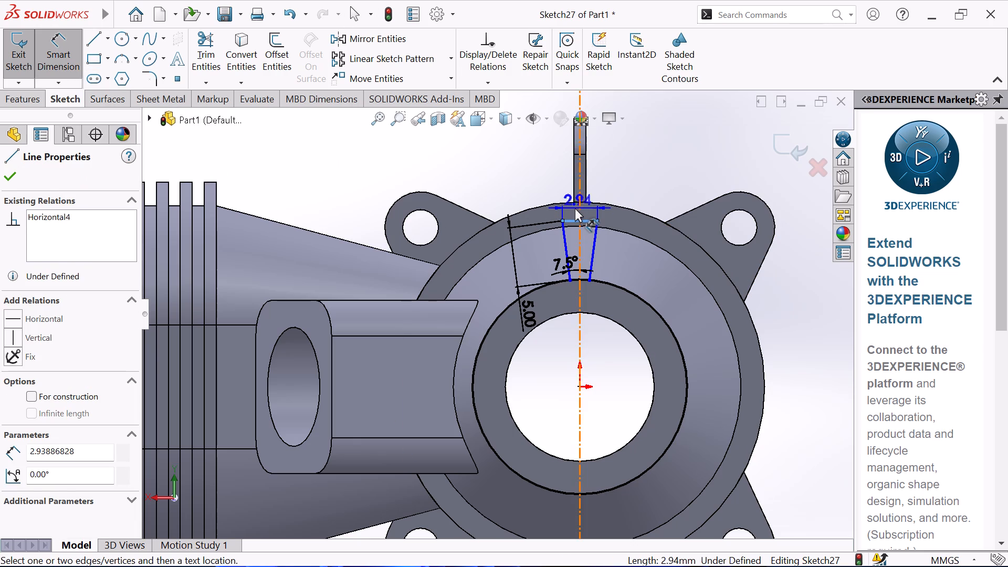
left_click(574, 208)
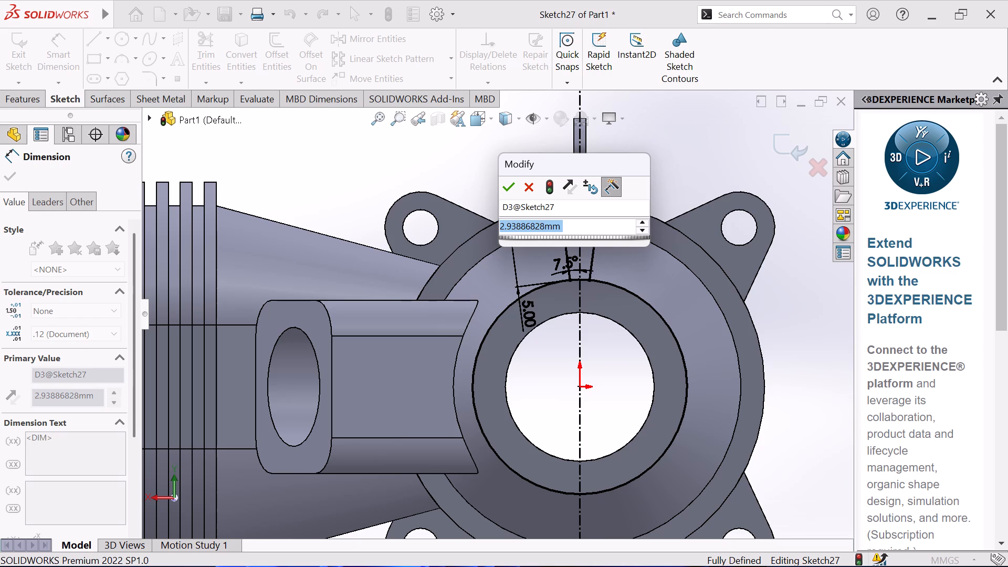
key("3")
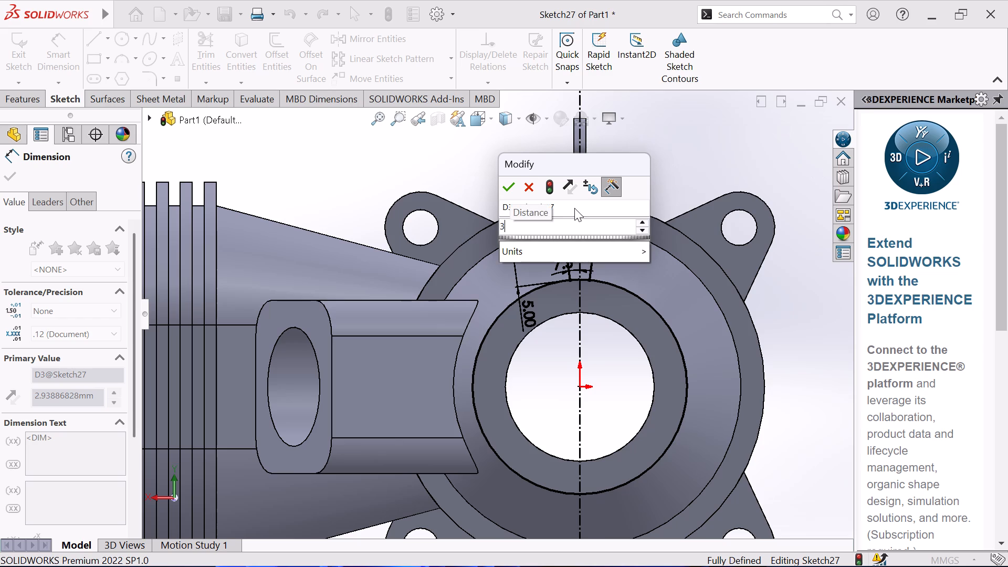
key("Return")
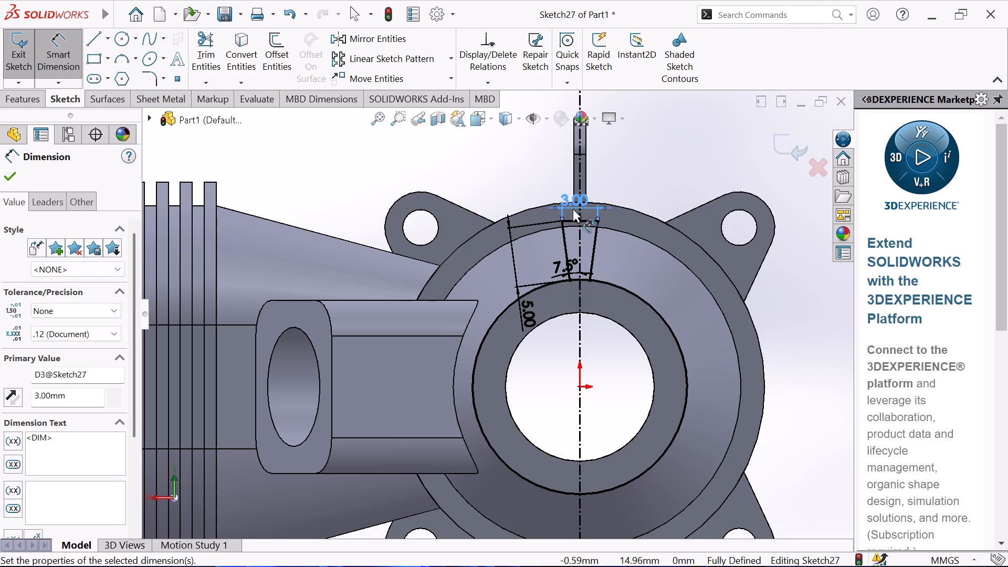
right_click(502, 163)
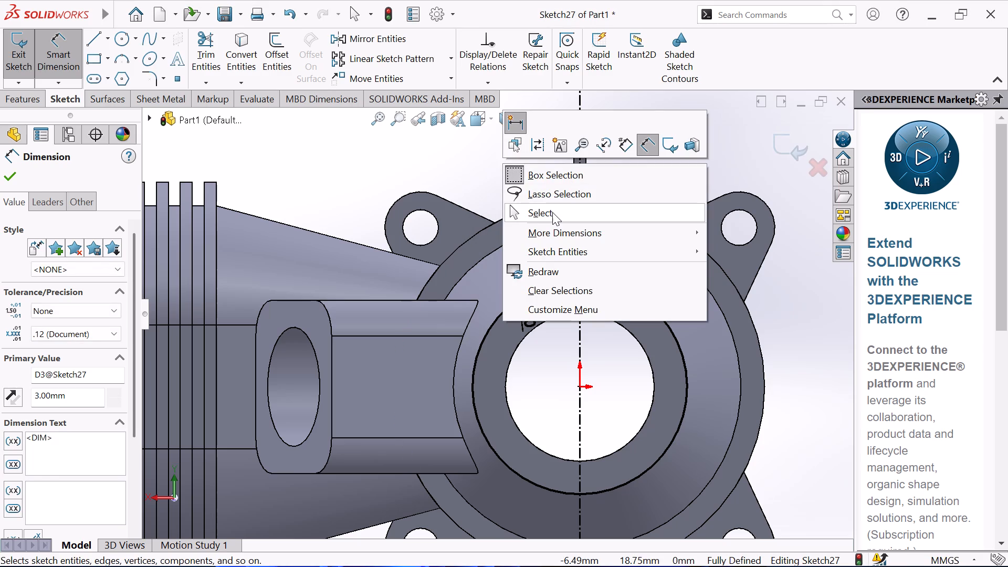
left_click(553, 212)
Offset the chain of two slanted lines and the top line inward by 0.5 mm, with a dimension added.
left_click(283, 58)
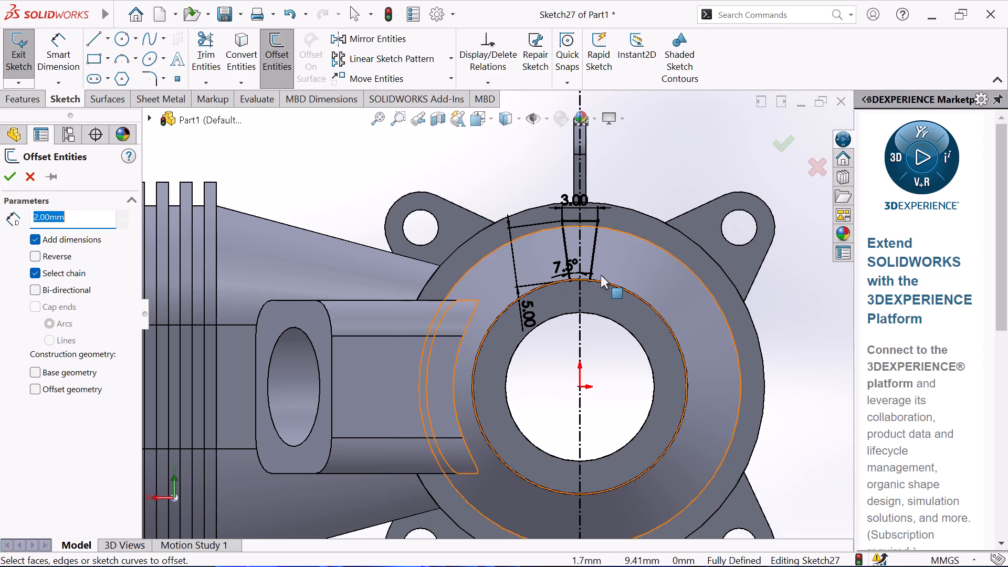
left_click(596, 255)
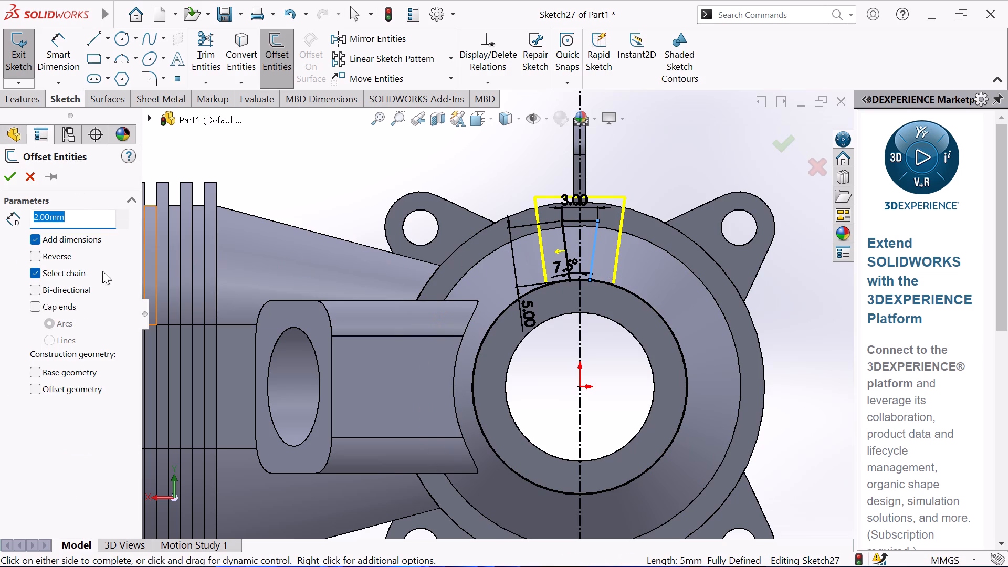
left_click(31, 257)
double_click(85, 219)
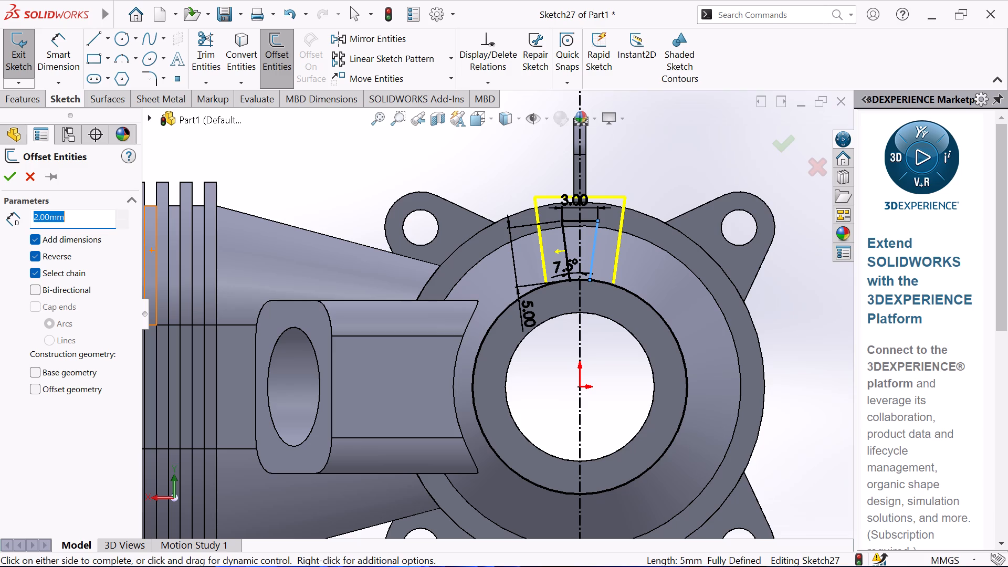
type(".5")
key("Return")
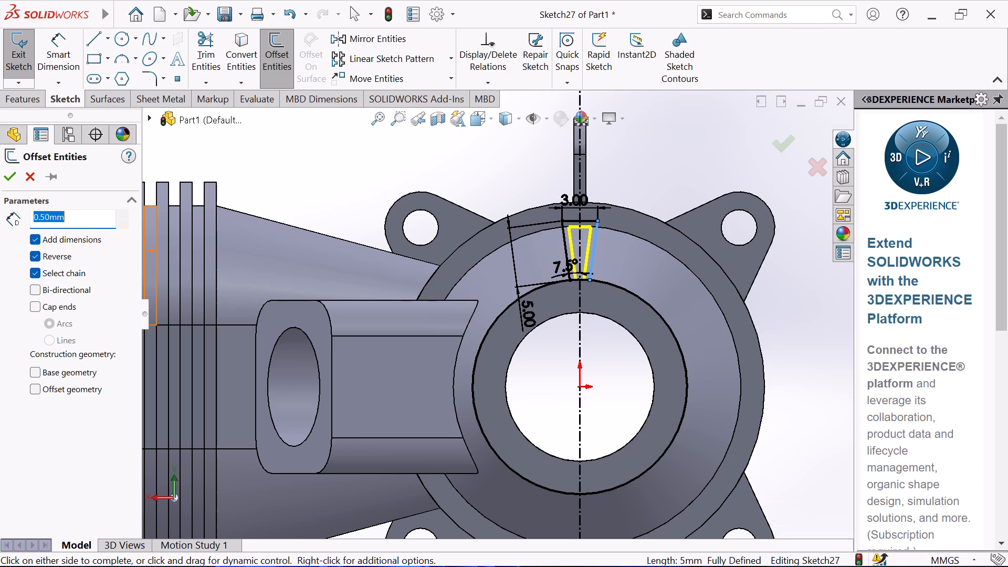
left_click(10, 178)
Extend both inner offset slanted lines up to the profile's outer top line.
scroll(624, 243, "down", 3)
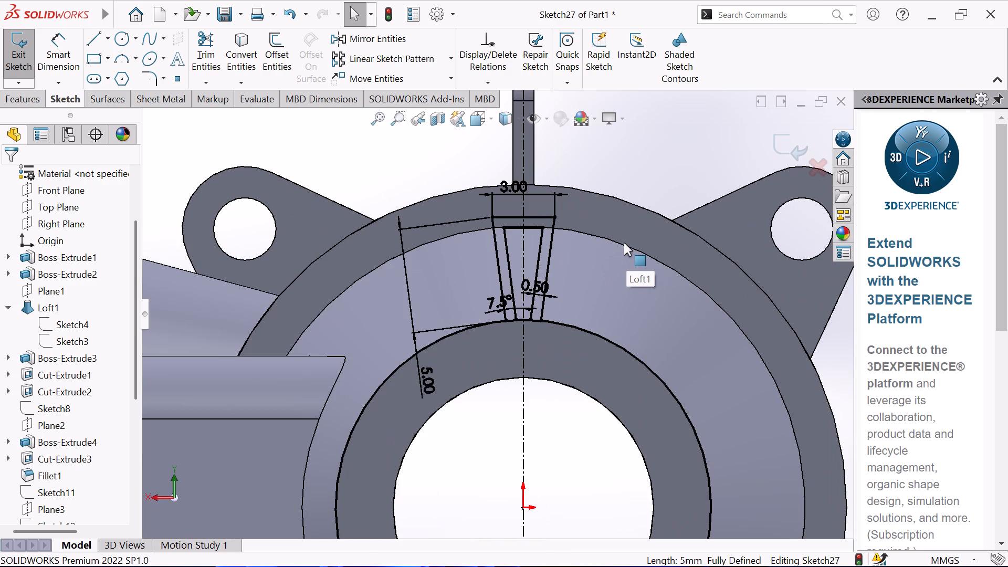
scroll(544, 233, "down", 2)
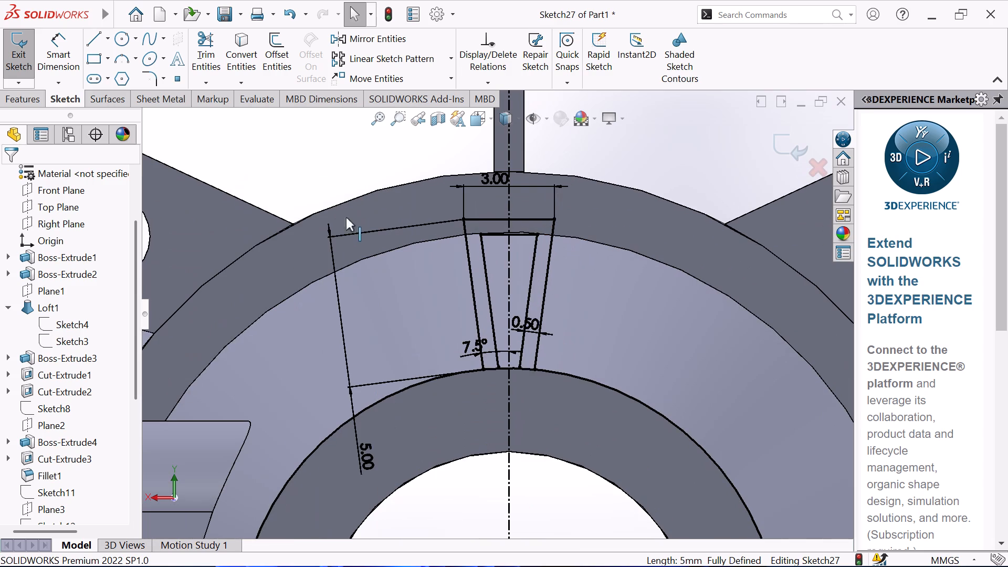
left_click(202, 80)
left_click(208, 114)
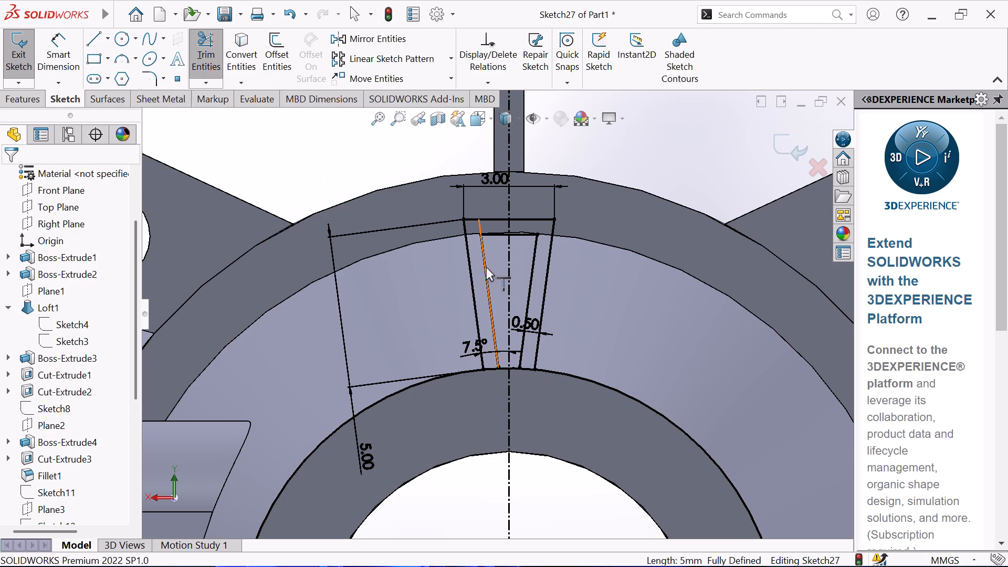
left_click(487, 265)
left_click(536, 258)
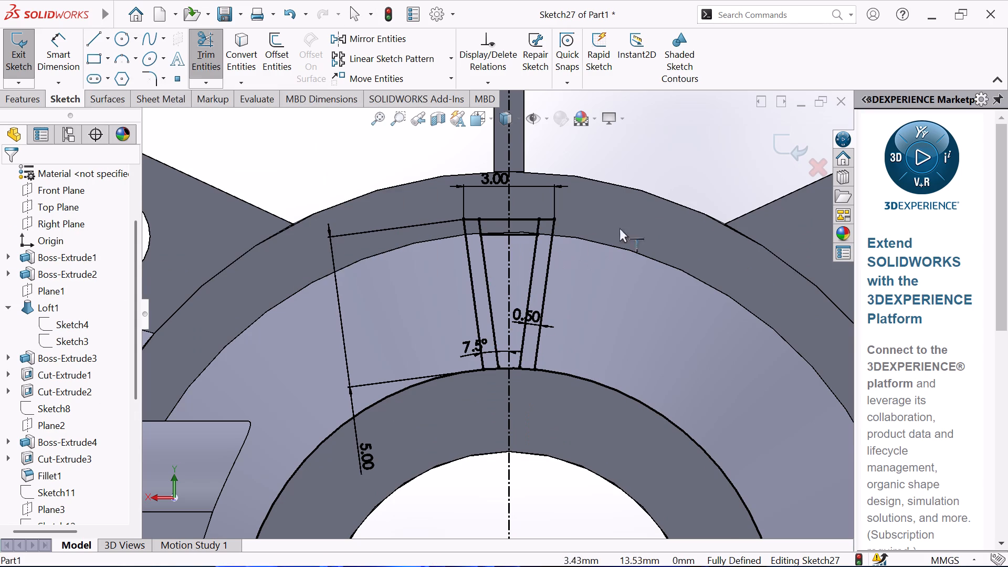
right_click(683, 172)
left_click(716, 220)
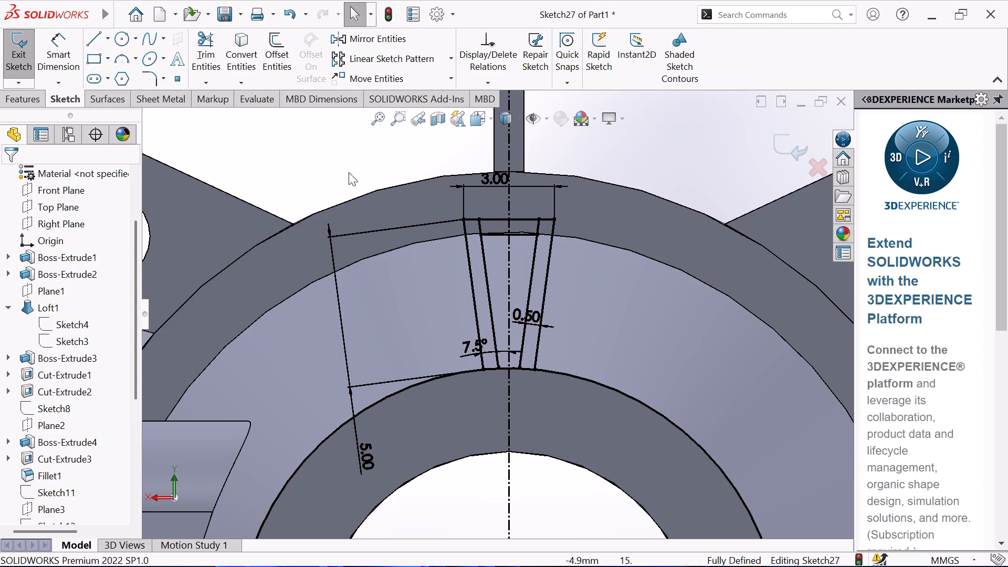
Trim away the inner offset top line and the part of the outer top line between the two inner slanted lines.
left_click(210, 47)
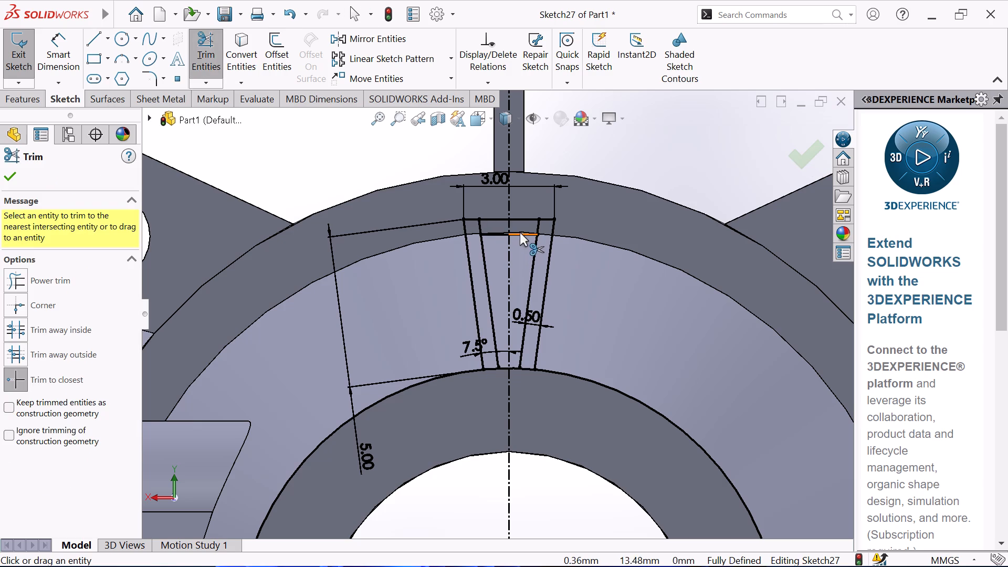
left_click(520, 232)
left_click(495, 232)
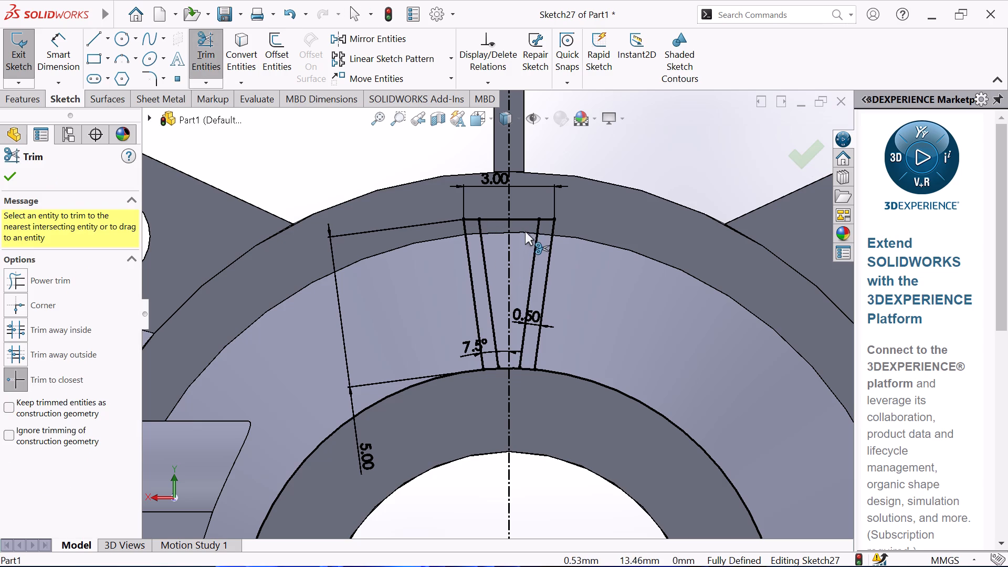
left_click(519, 221)
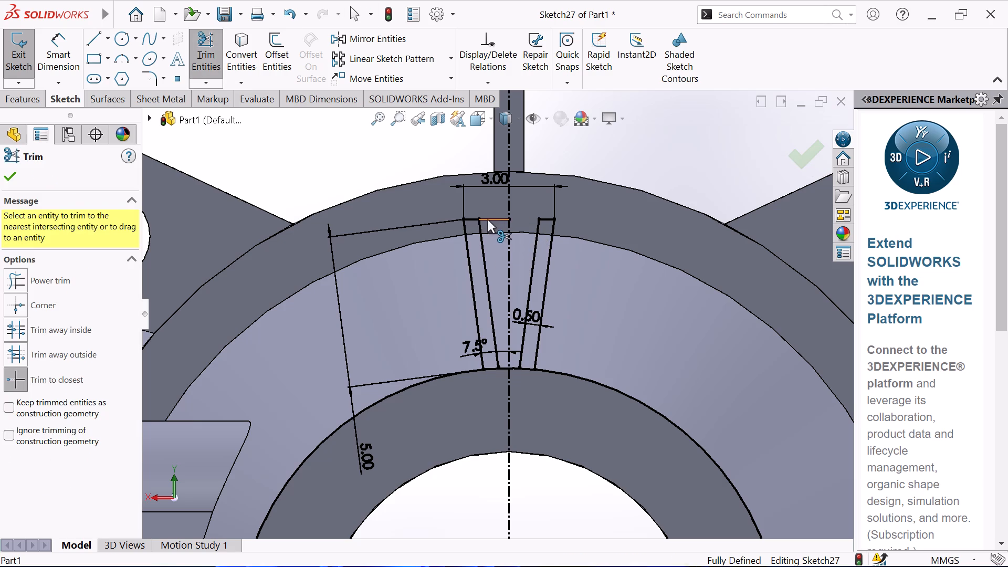
left_click(488, 219)
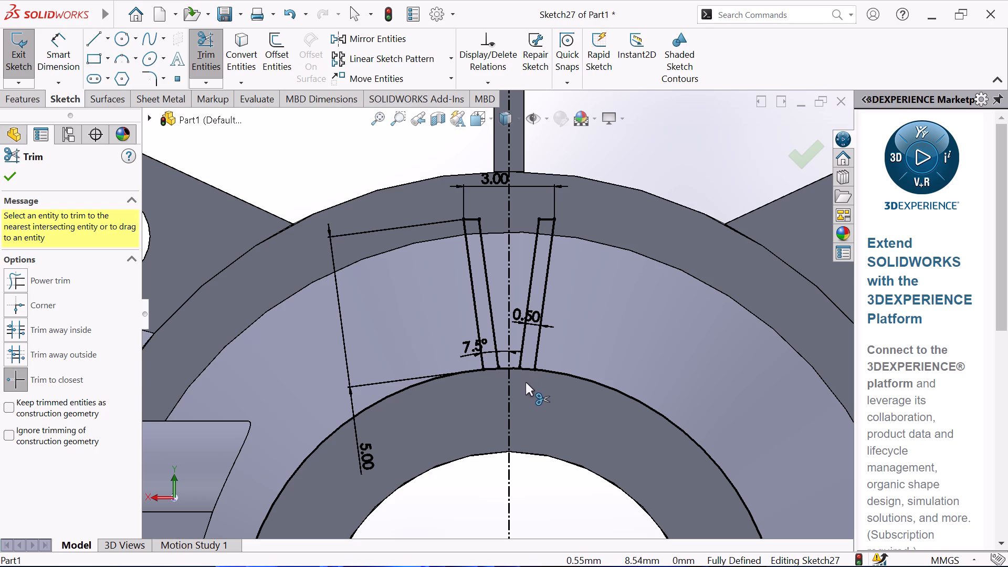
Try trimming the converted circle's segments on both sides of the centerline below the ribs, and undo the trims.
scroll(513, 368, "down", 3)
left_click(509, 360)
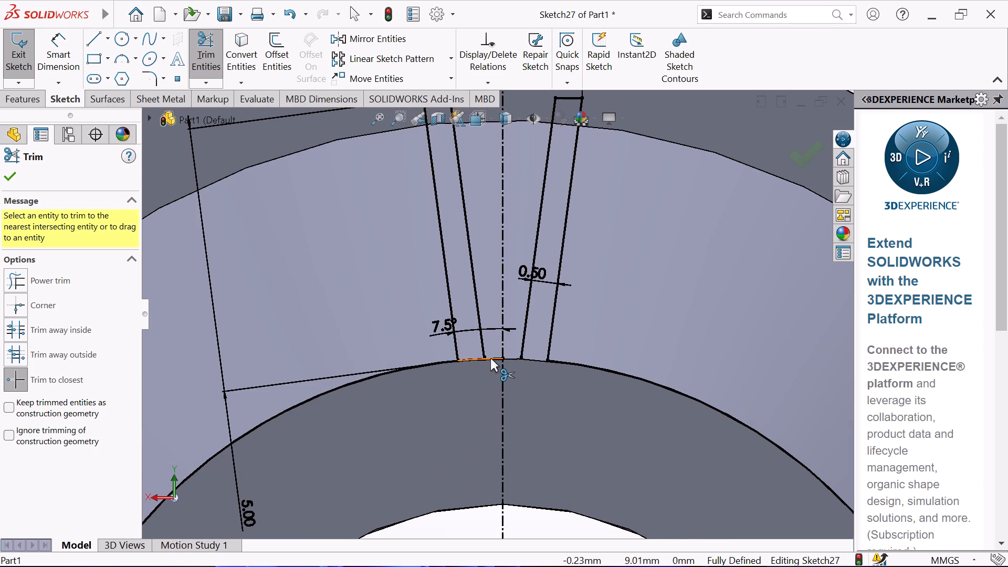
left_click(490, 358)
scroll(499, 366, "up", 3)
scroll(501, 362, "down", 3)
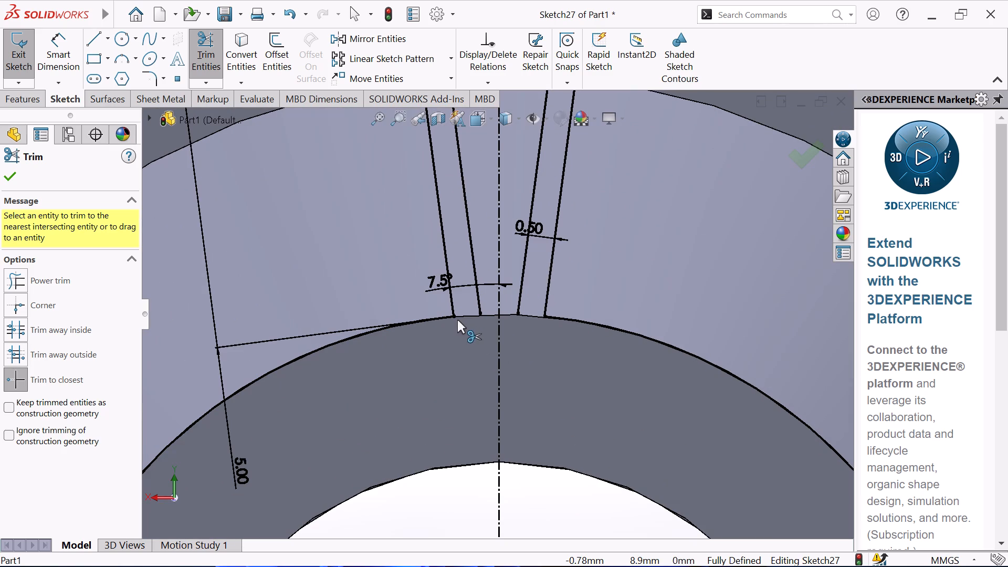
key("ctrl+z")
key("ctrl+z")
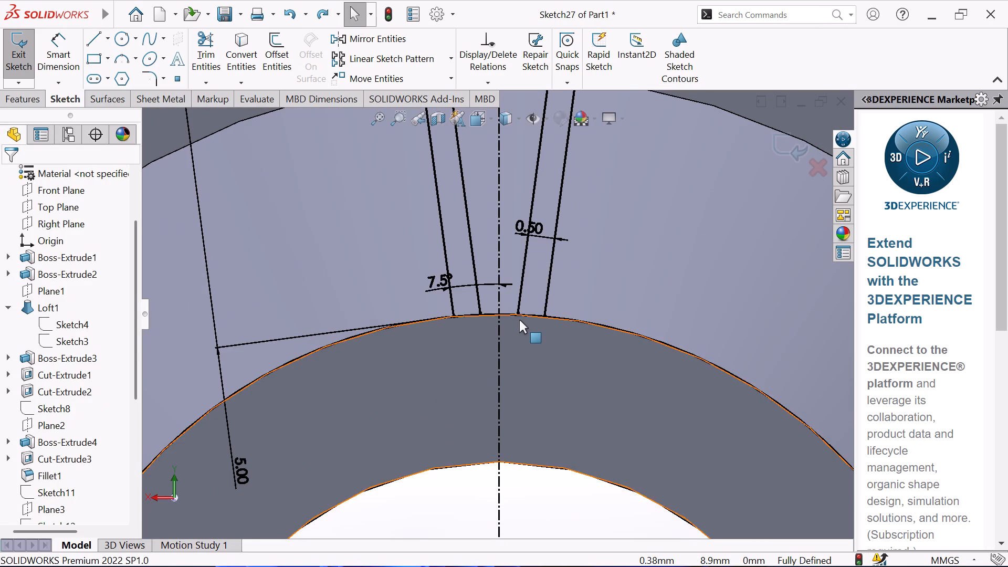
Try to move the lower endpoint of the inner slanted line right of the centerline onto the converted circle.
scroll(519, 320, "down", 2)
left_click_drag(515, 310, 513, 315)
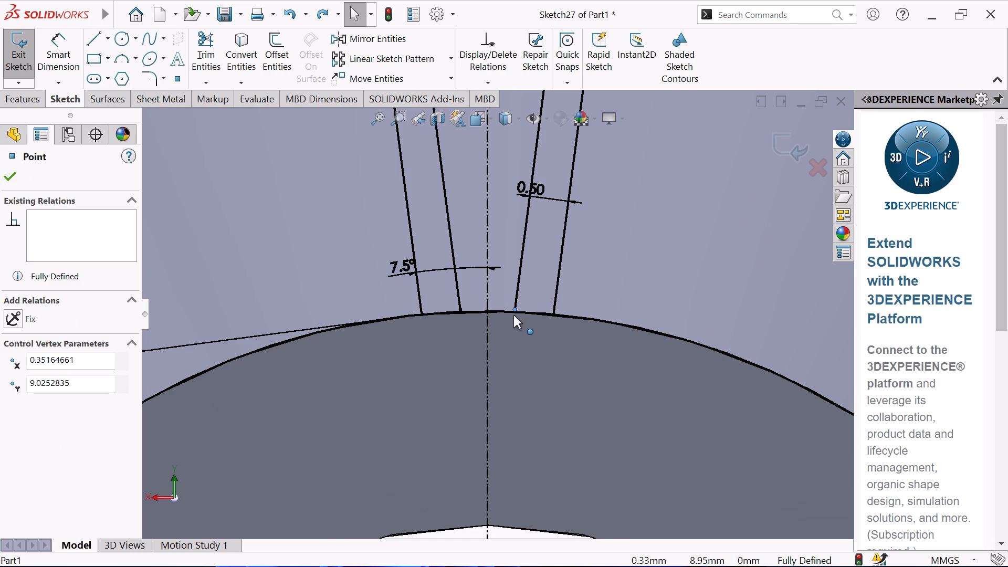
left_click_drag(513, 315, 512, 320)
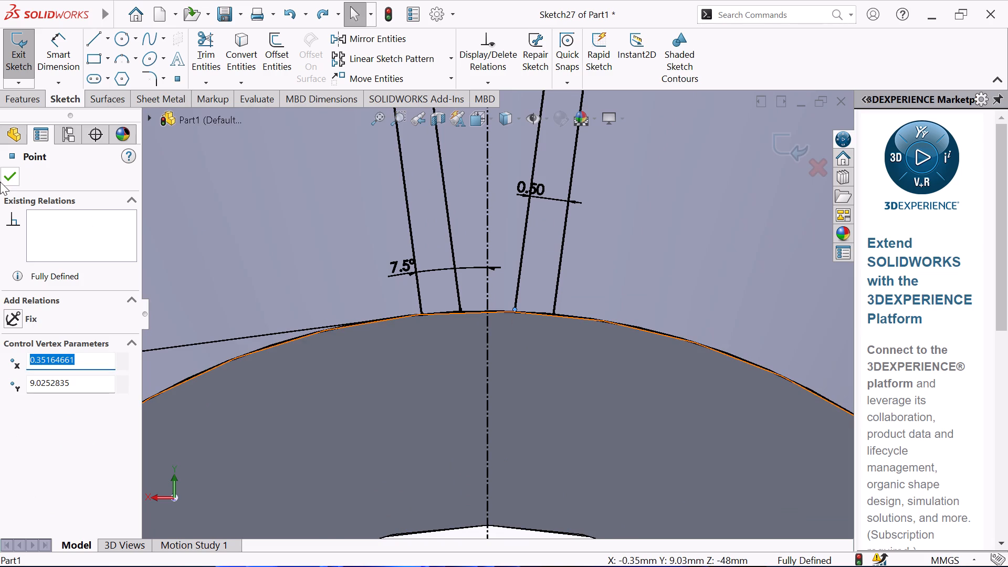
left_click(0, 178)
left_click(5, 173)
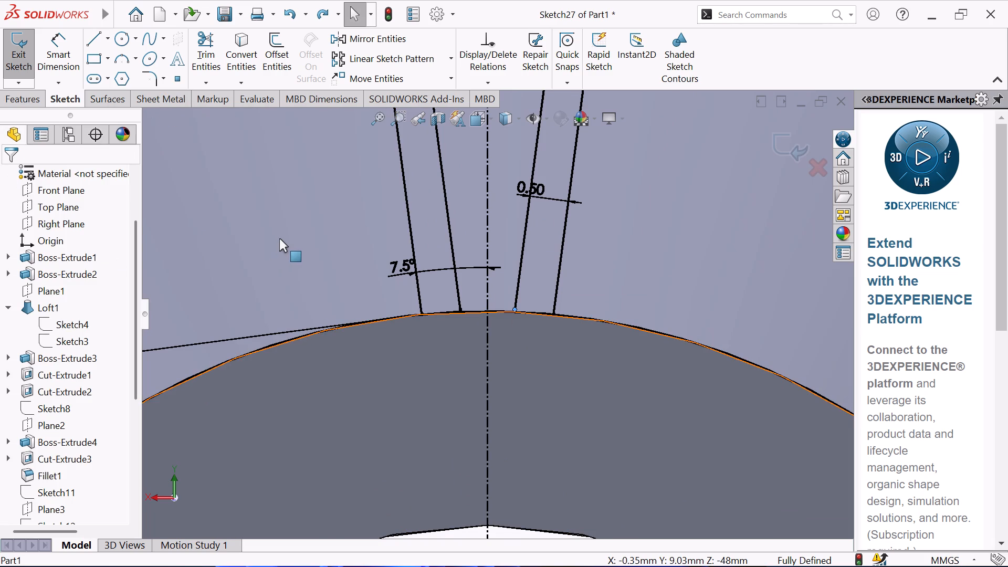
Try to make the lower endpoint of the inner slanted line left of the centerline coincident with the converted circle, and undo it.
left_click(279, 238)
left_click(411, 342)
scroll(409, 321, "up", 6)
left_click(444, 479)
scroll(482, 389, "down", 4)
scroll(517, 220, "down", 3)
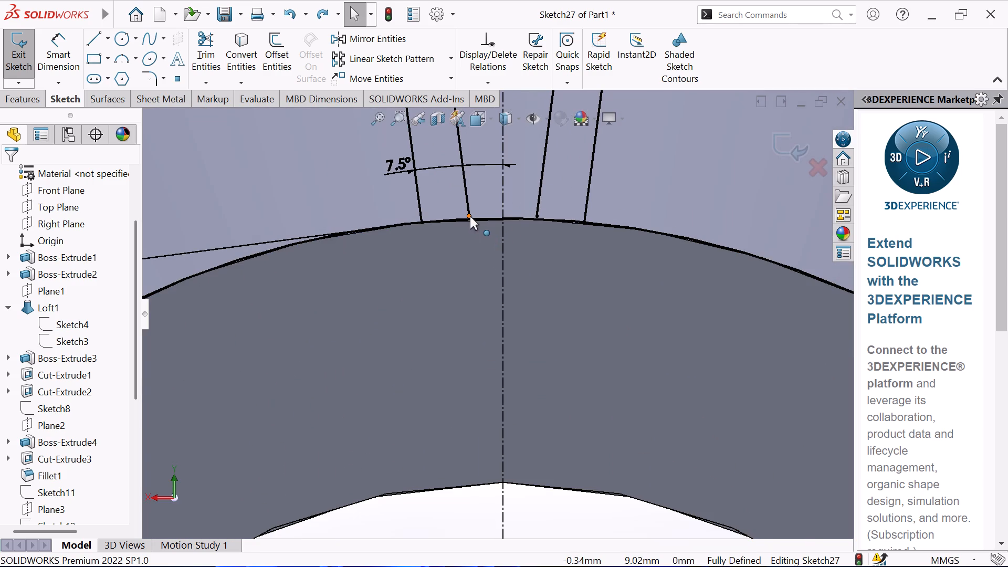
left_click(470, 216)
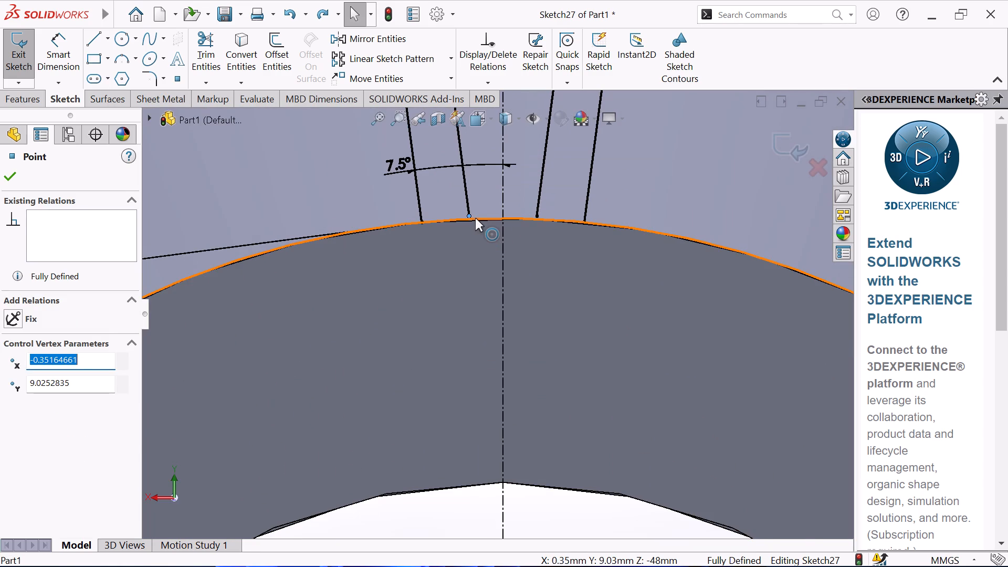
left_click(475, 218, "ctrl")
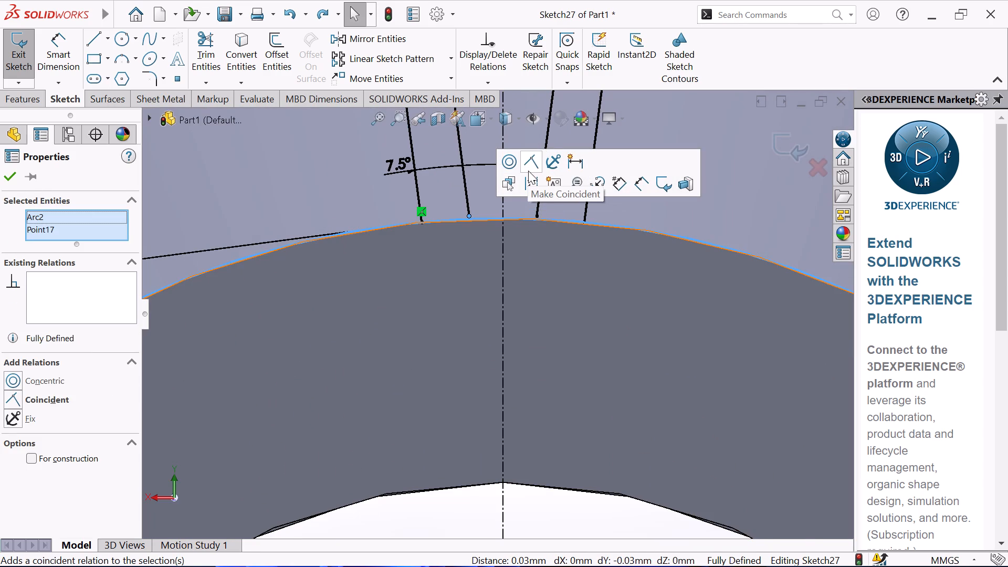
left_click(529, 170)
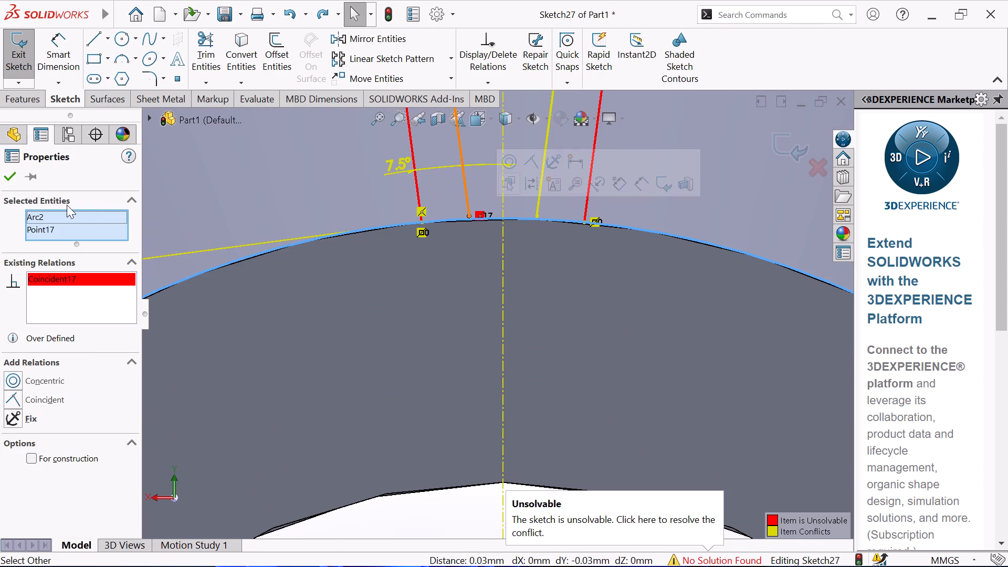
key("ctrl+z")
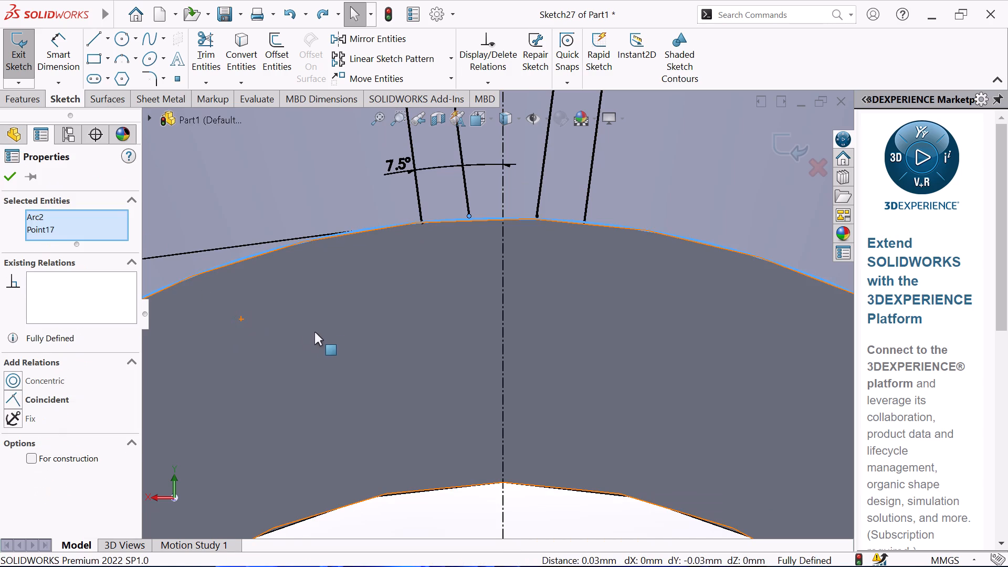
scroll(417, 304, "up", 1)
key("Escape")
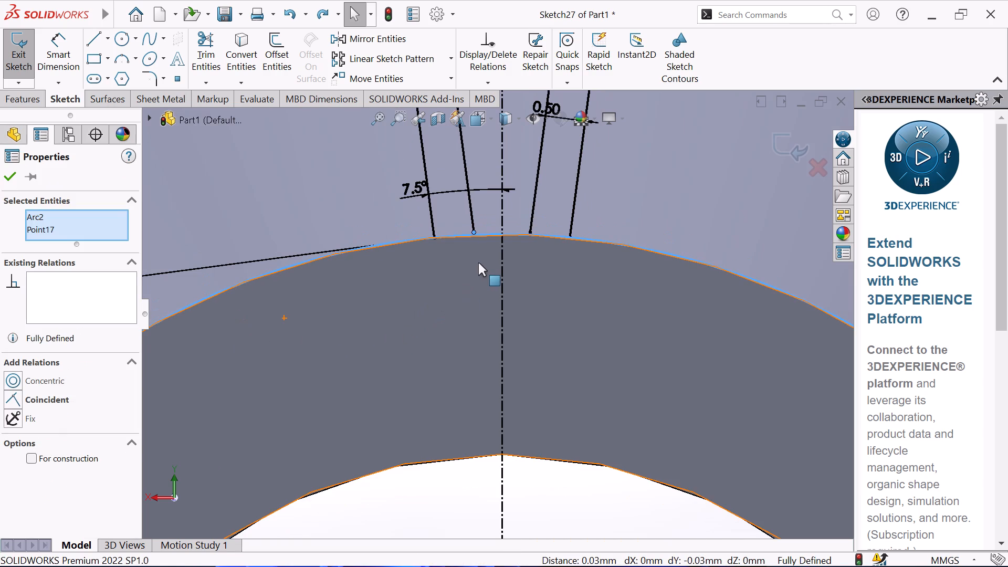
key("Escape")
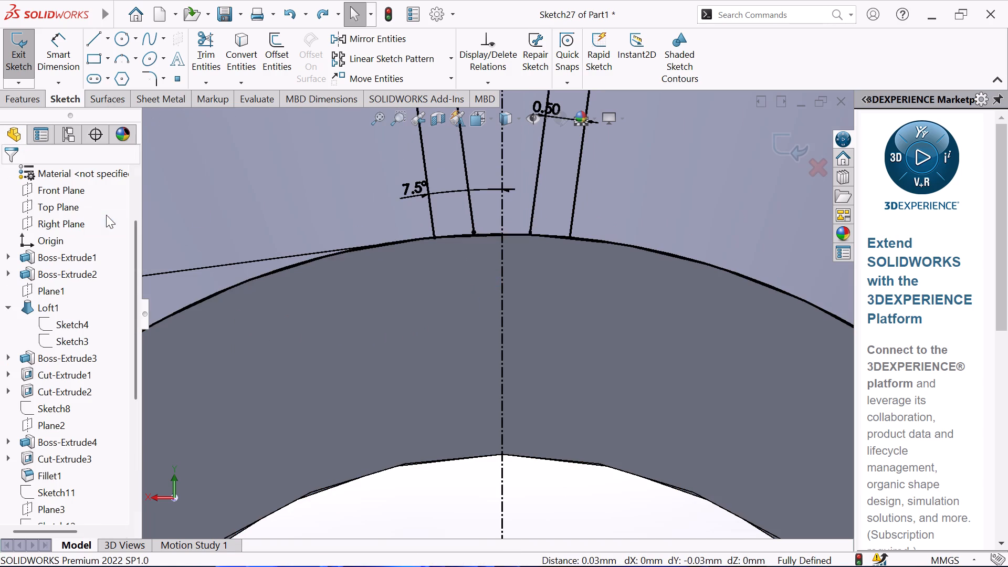
Extend the lower ends of both inner slanted lines down to the converted circle.
left_click(205, 80)
left_click(210, 115)
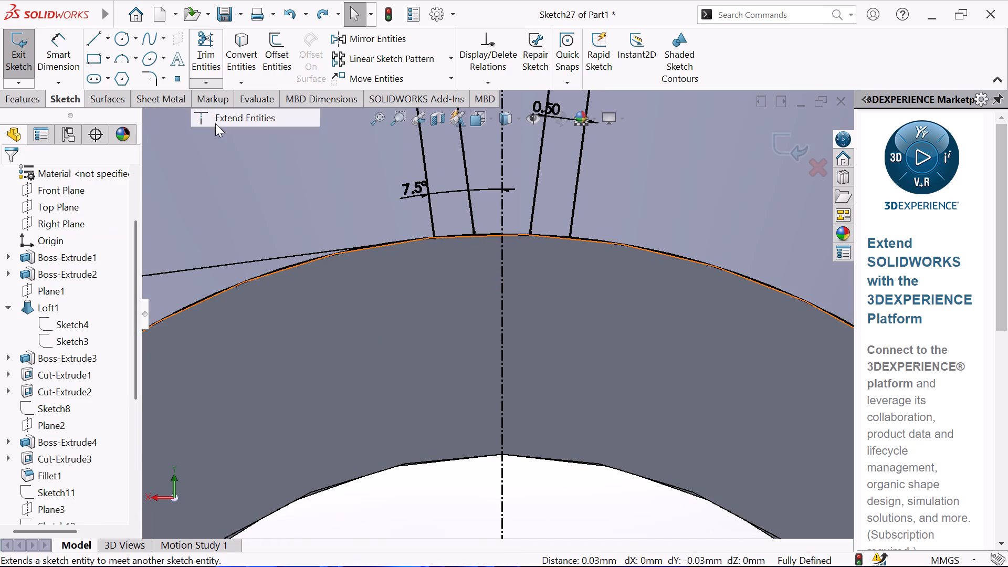
left_click(474, 215)
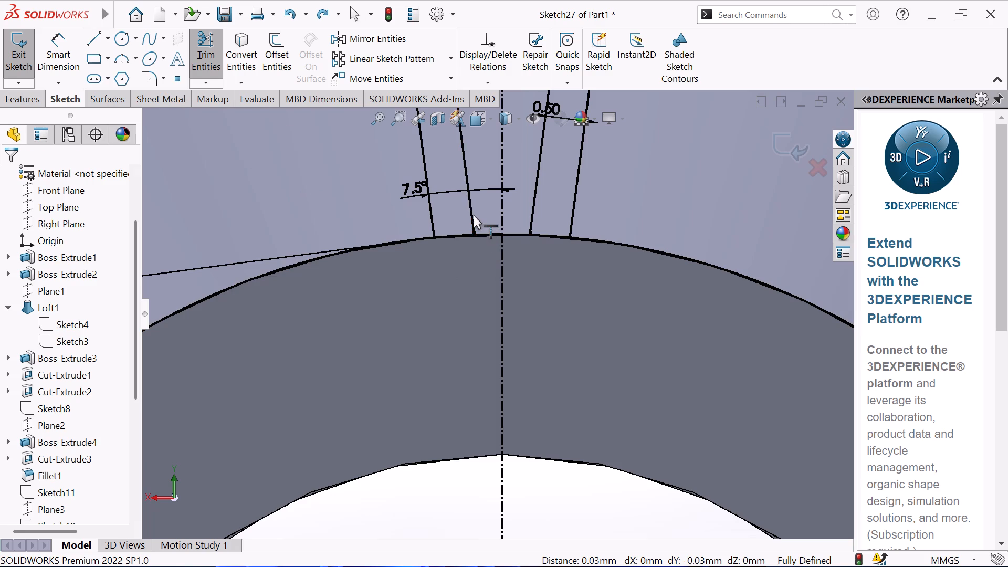
left_click(529, 223)
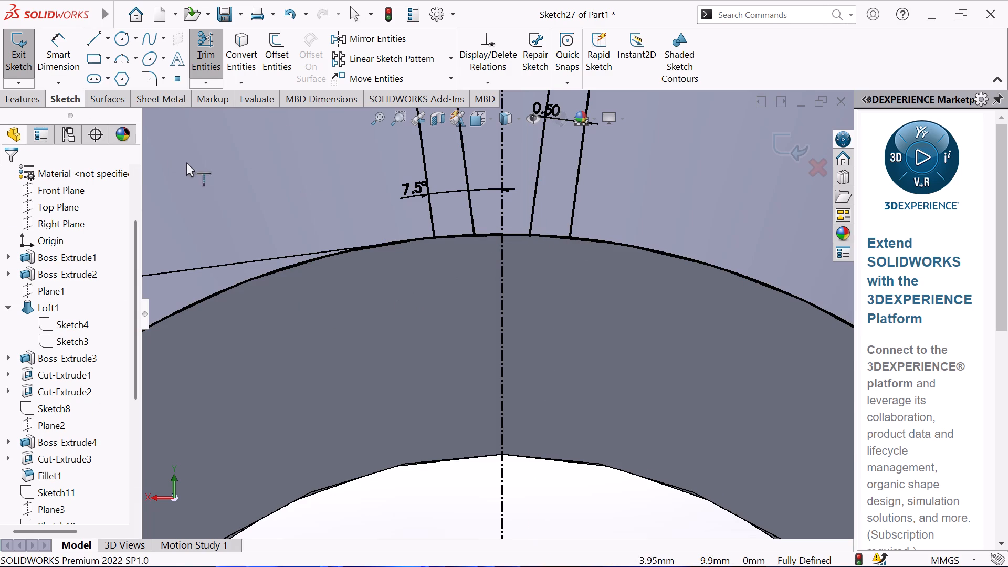
Trim away the converted circle outside the two ribs and its segments between them, keeping only the arcs that close each rib's base.
scroll(186, 162, "up", 3)
scroll(414, 287, "up", 2)
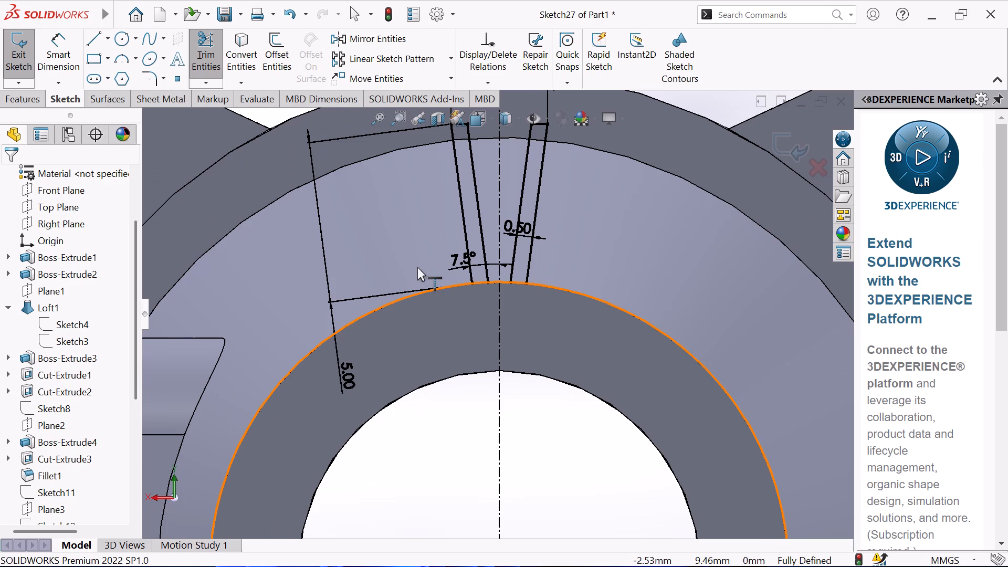
left_click(198, 37)
left_click(296, 366)
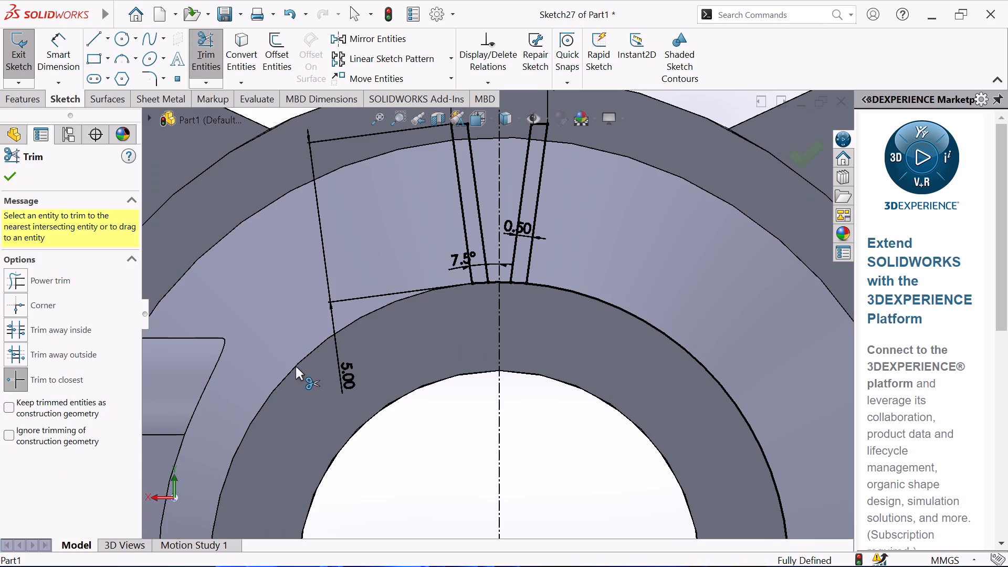
left_click(632, 318)
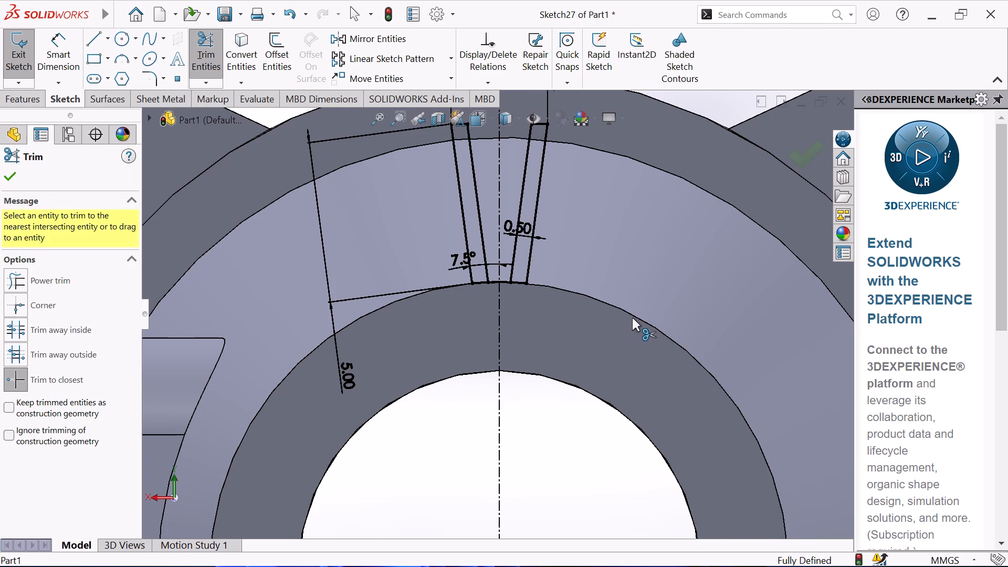
scroll(518, 286, "down", 6)
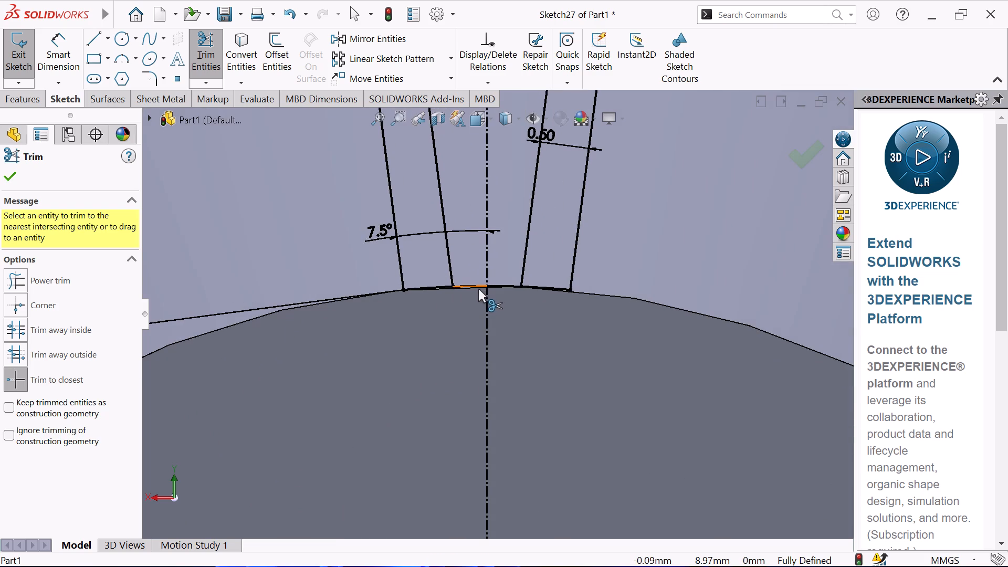
left_click(478, 286)
left_click(506, 286)
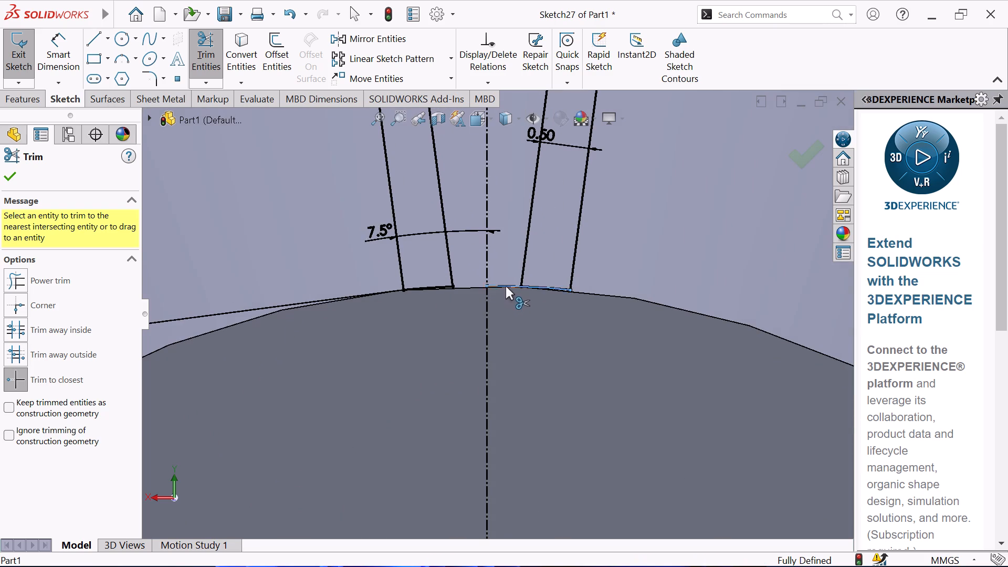
scroll(502, 344, "up", 8)
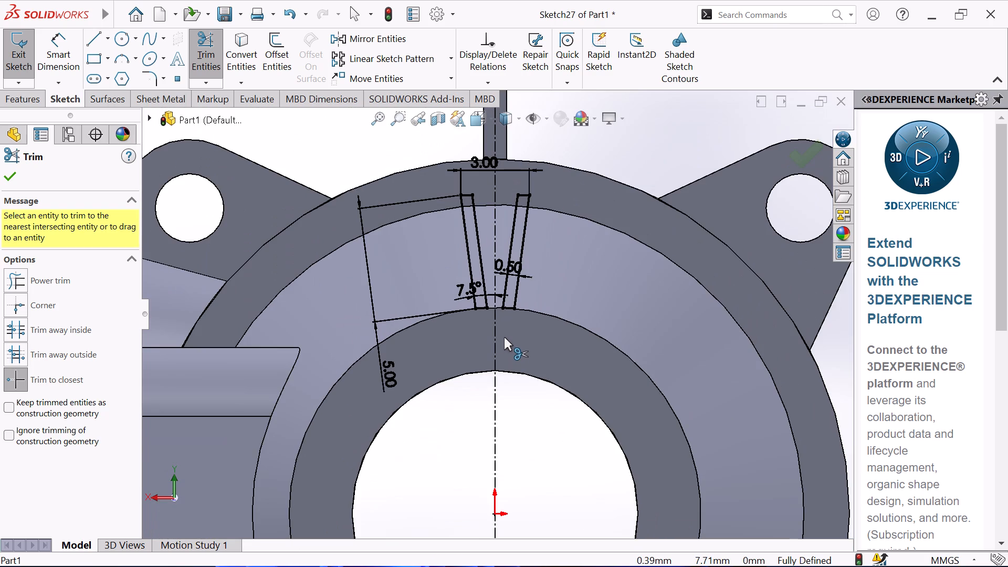
right_click(651, 141)
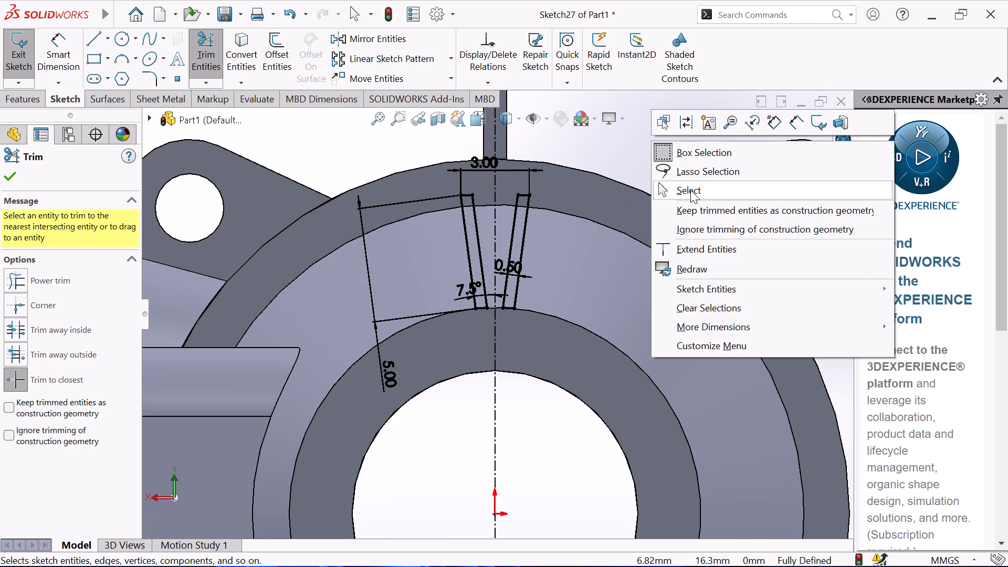
left_click(687, 188)
Start a blind boss extrusion of the two rib profiles, beginning at a 3 mm offset from the sketch plane, reversed toward the housing body.
scroll(446, 263, "up", 3)
middle_click_drag(281, 204, 298, 201)
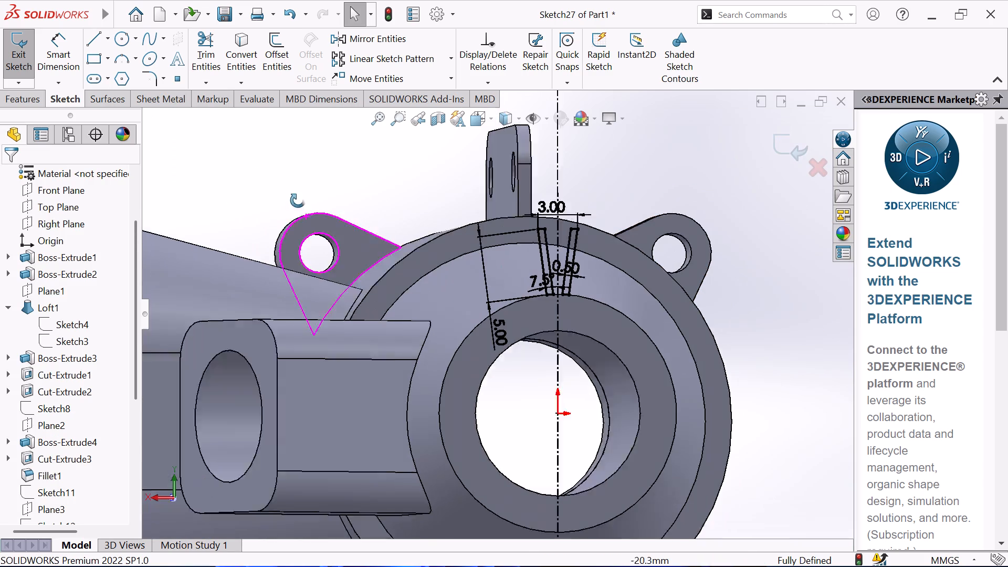
middle_click_drag(298, 201, 298, 235)
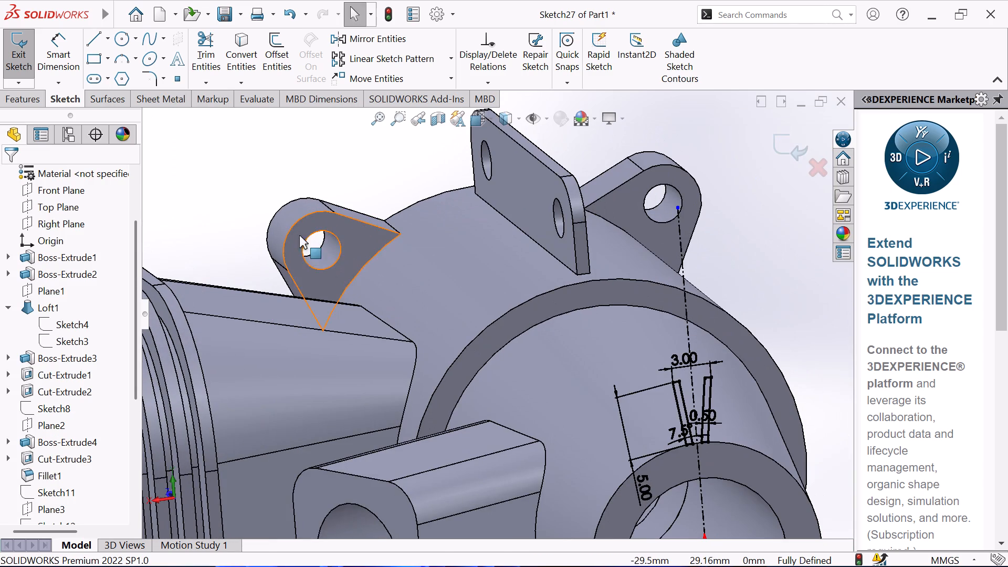
left_click(17, 96)
left_click(17, 51)
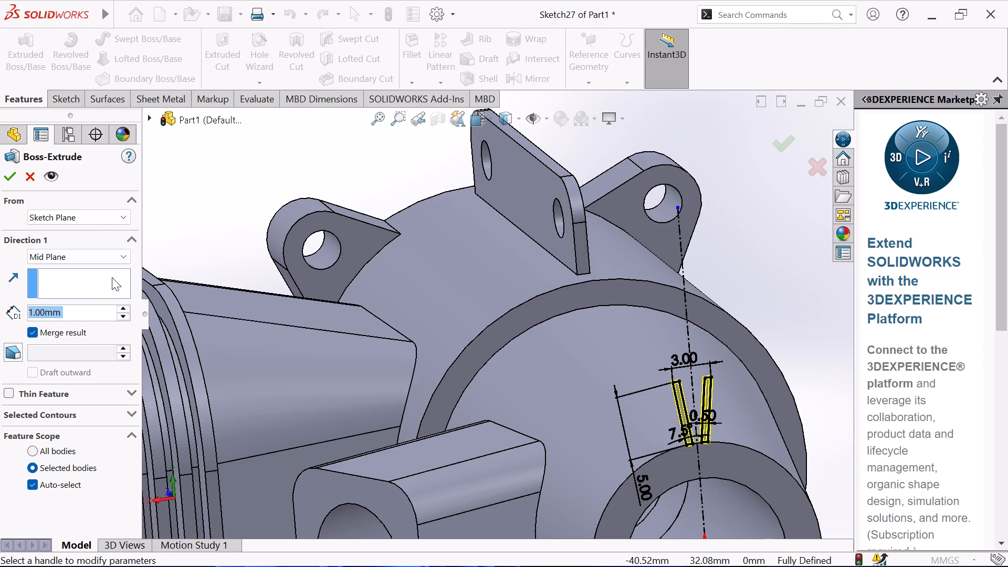
left_click(125, 260)
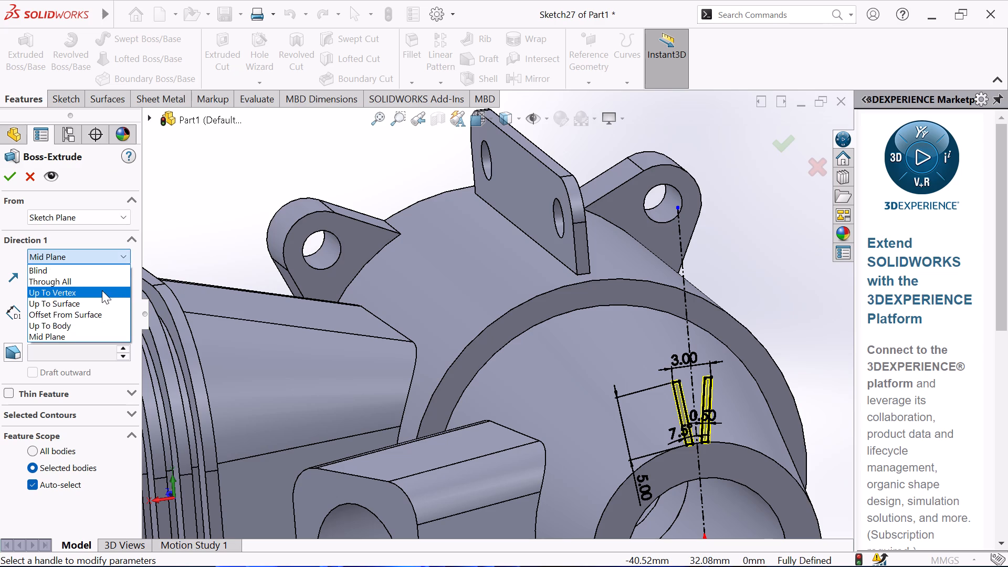
left_click(96, 274)
left_click(121, 222)
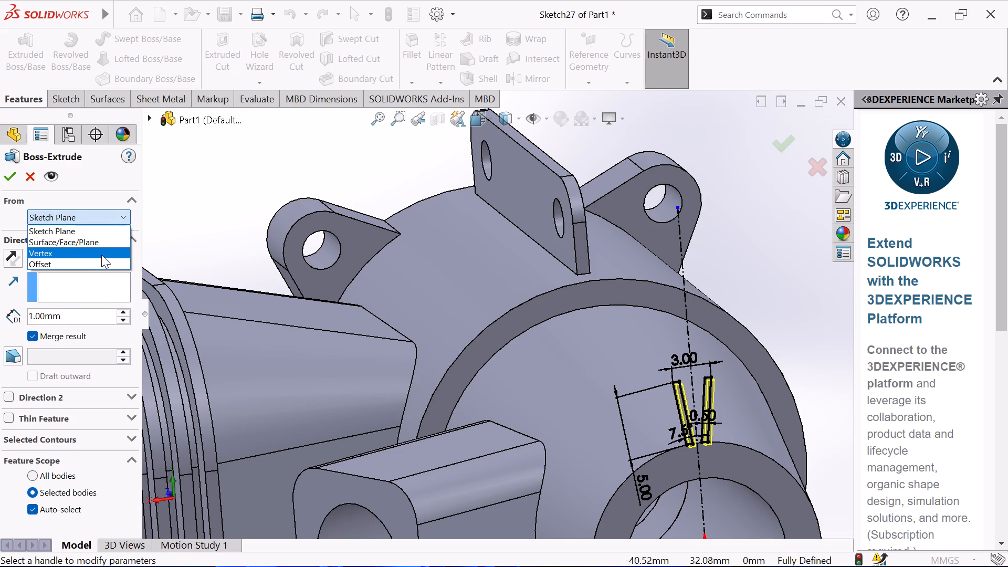
left_click(101, 264)
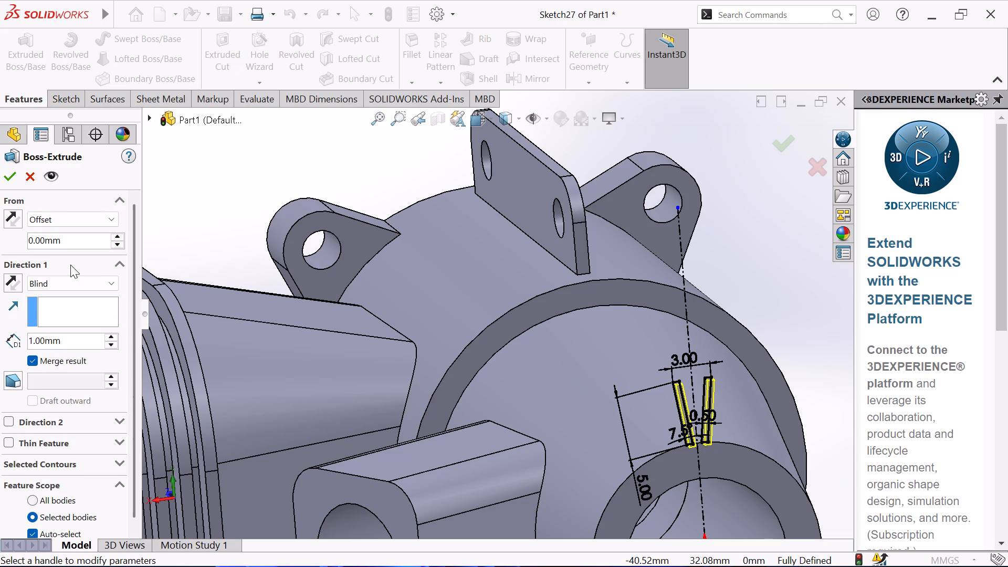
double_click(79, 245)
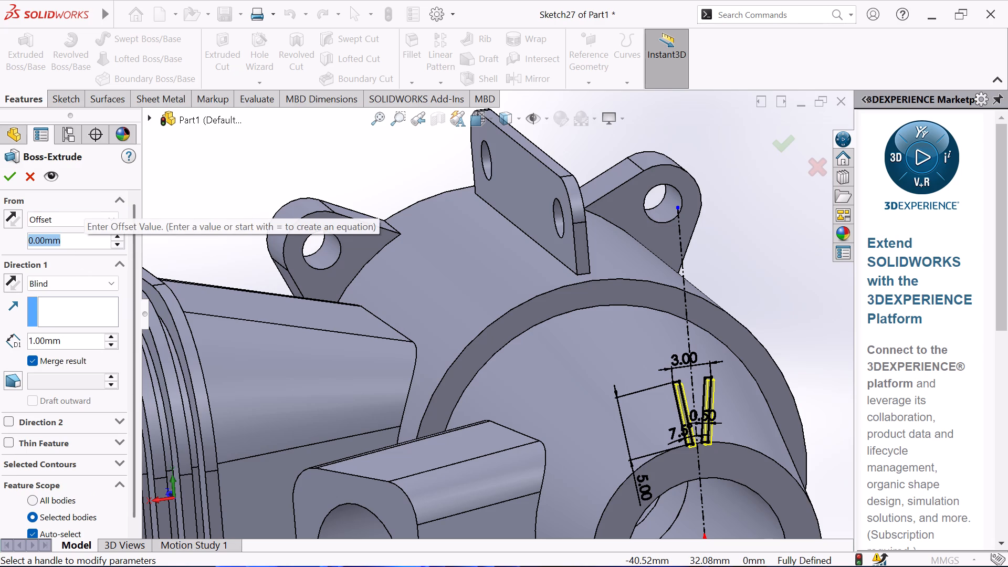
key("3")
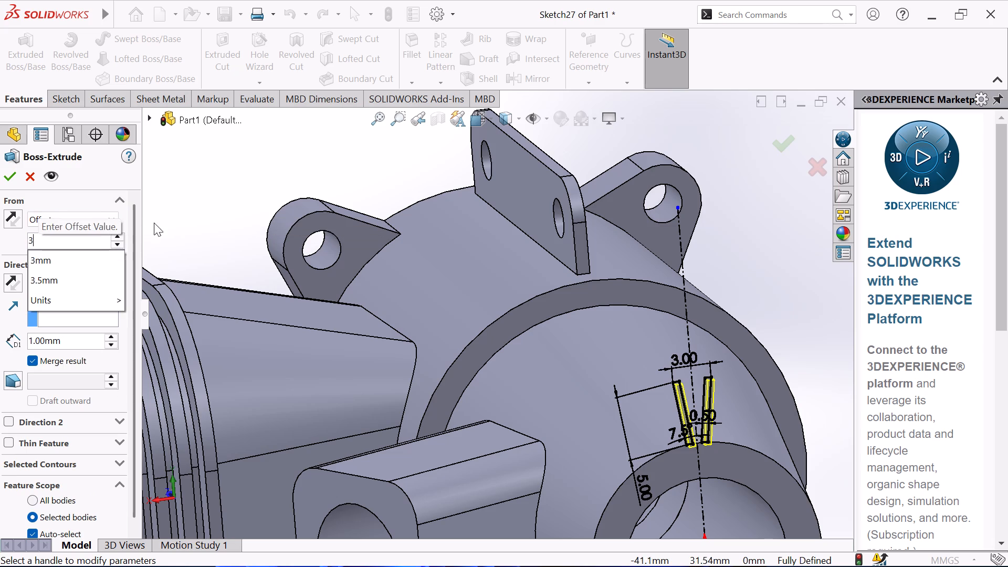
left_click(183, 215)
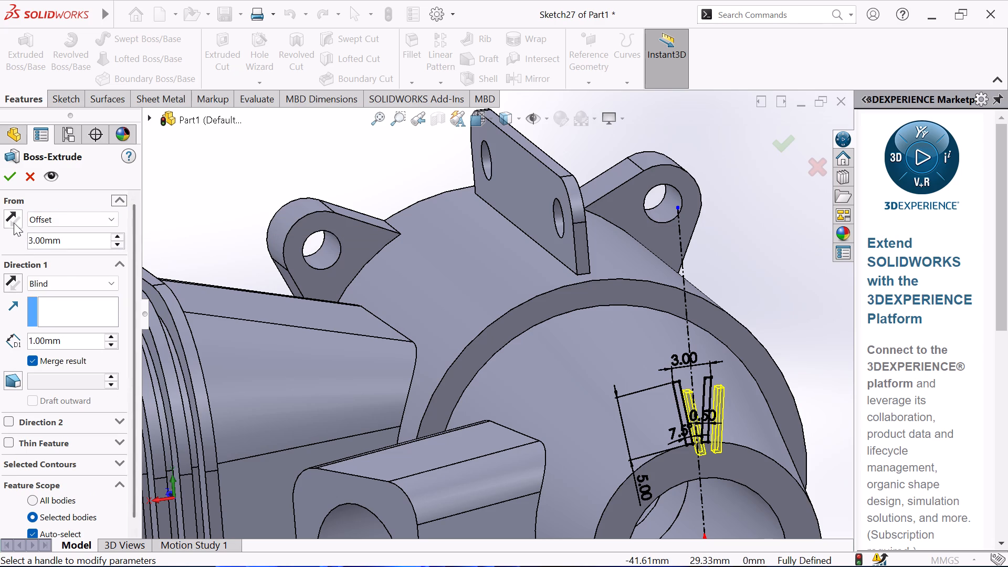
left_click(13, 218)
Set the rib extrusion's blind depth to 15.13 mm and reverse its direction along the nose toward the housing body.
middle_click_drag(222, 203, 229, 195)
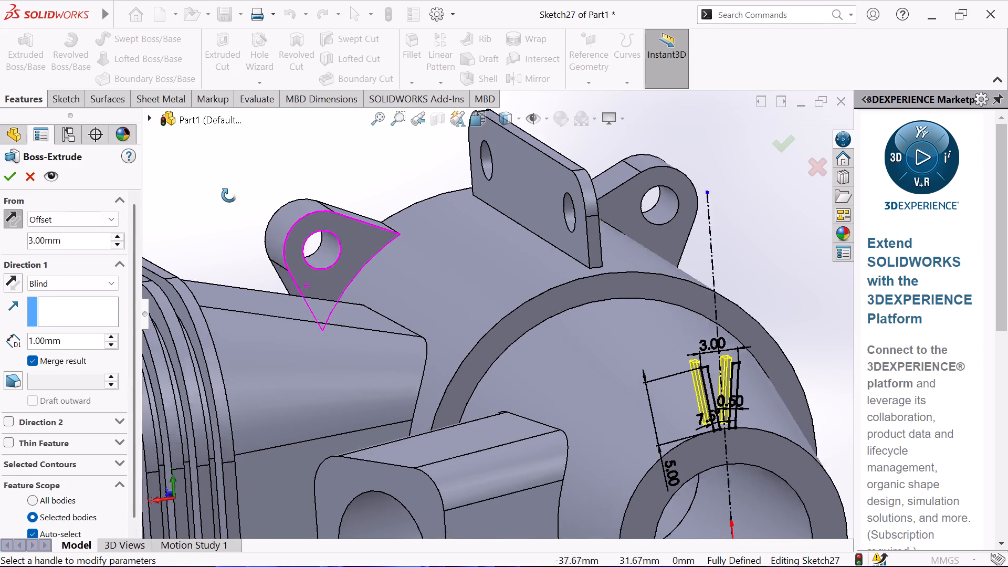
middle_click_drag(229, 195, 239, 181)
scroll(239, 181, "up", 2)
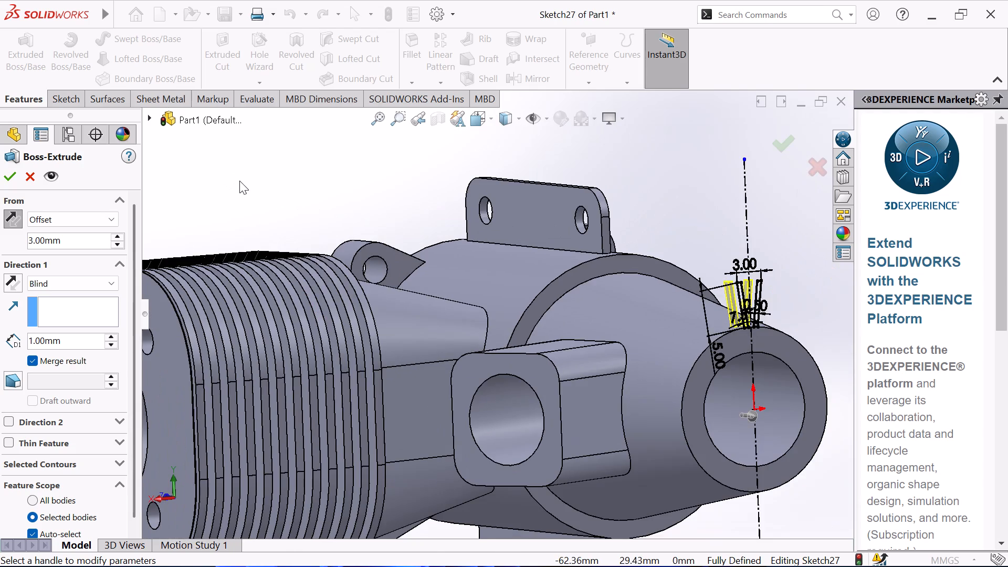
middle_click_drag(240, 181, 269, 217)
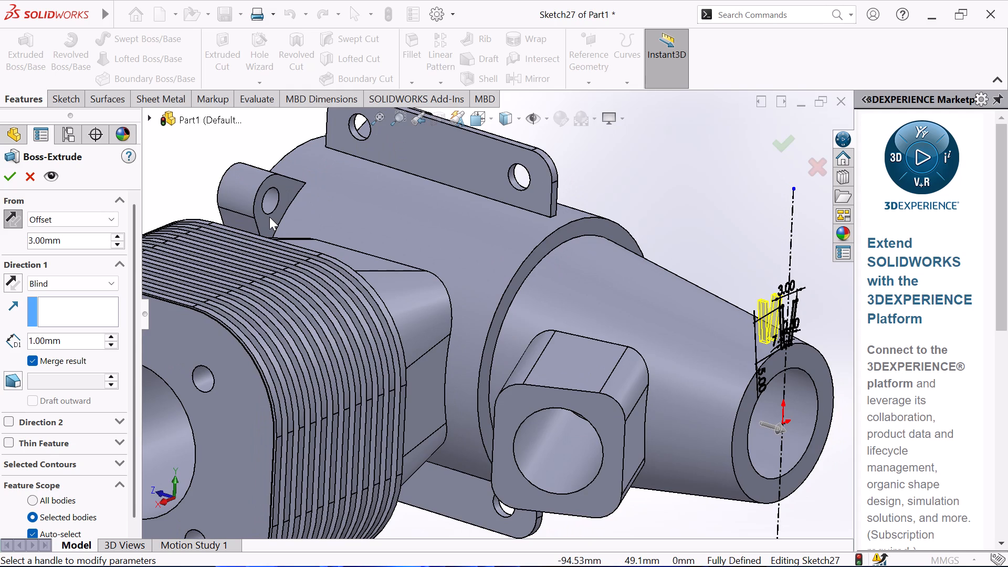
double_click(79, 340)
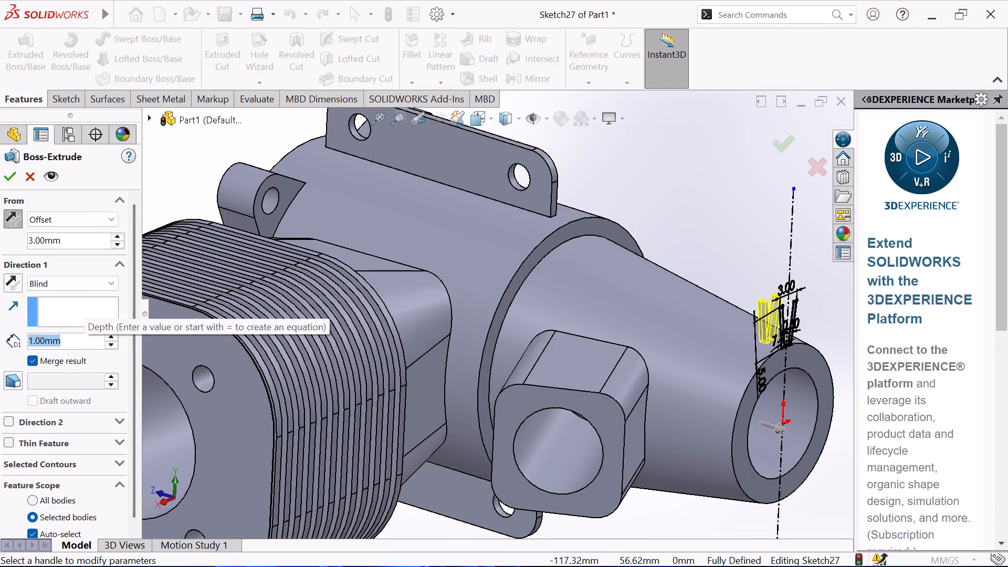
key("1")
key("5")
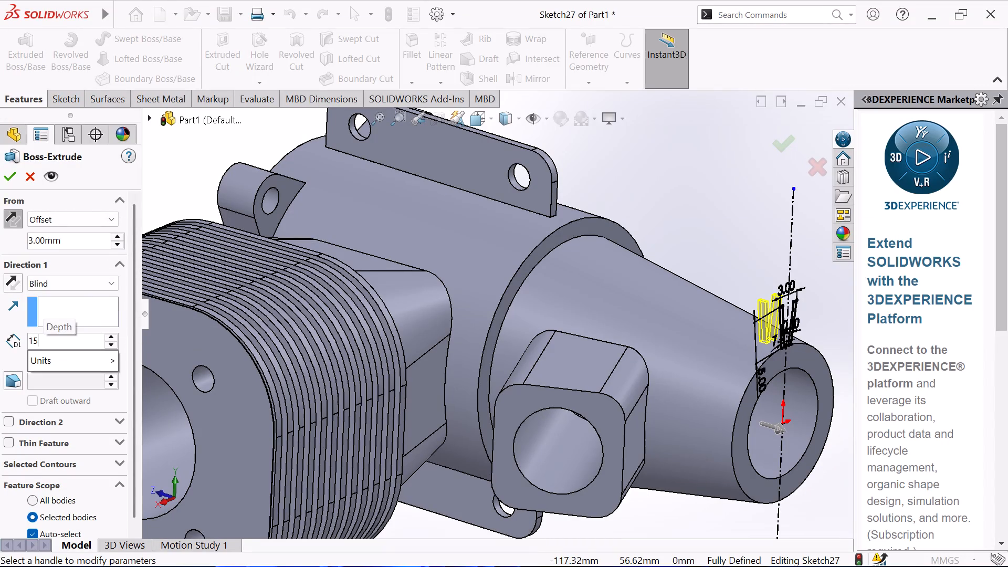
key("period")
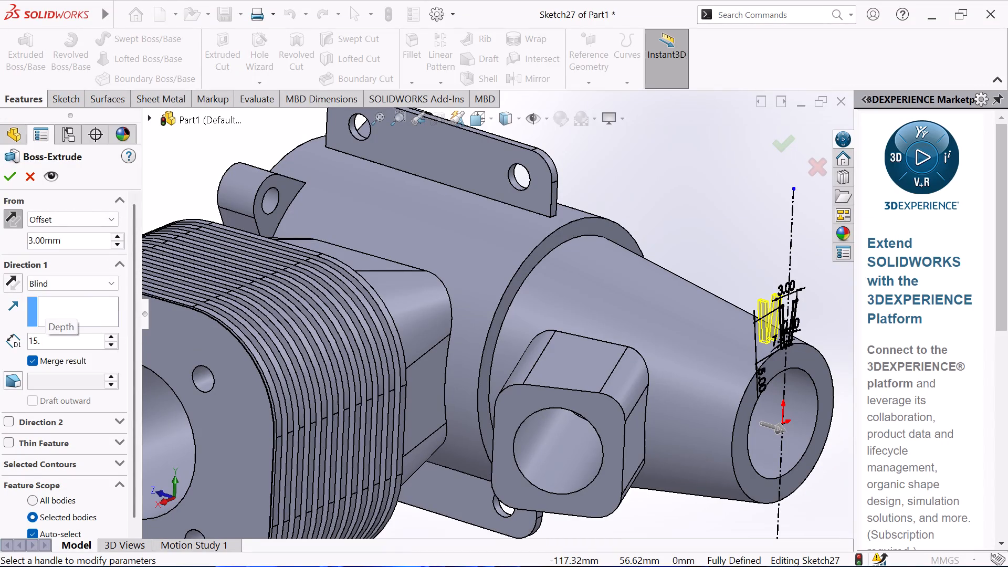
type("13")
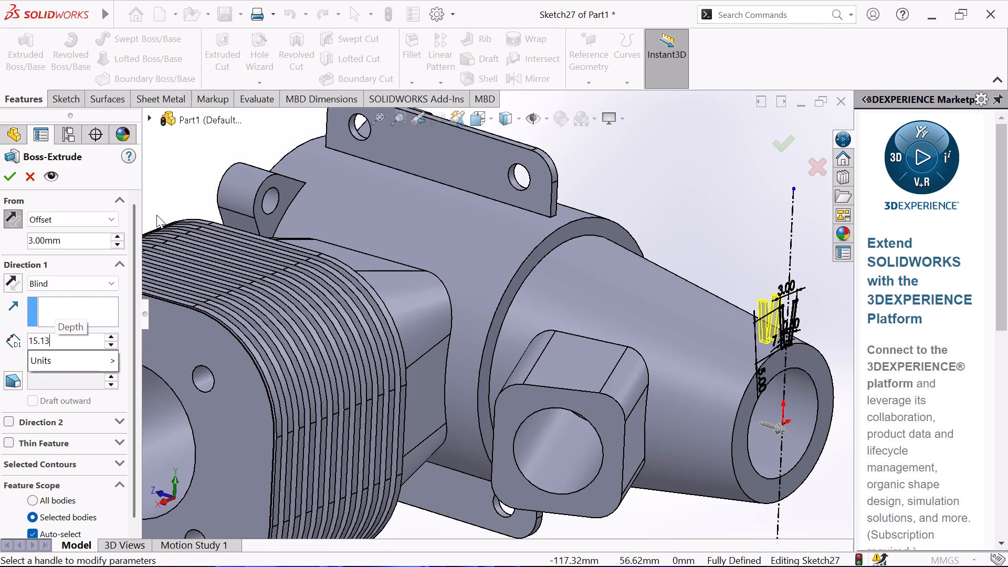
left_click(174, 174)
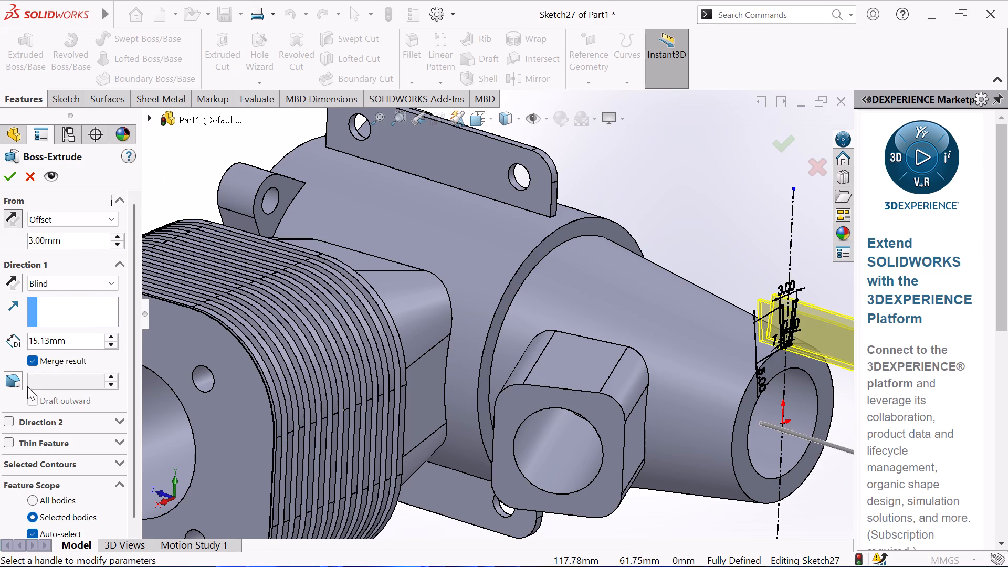
left_click(11, 283)
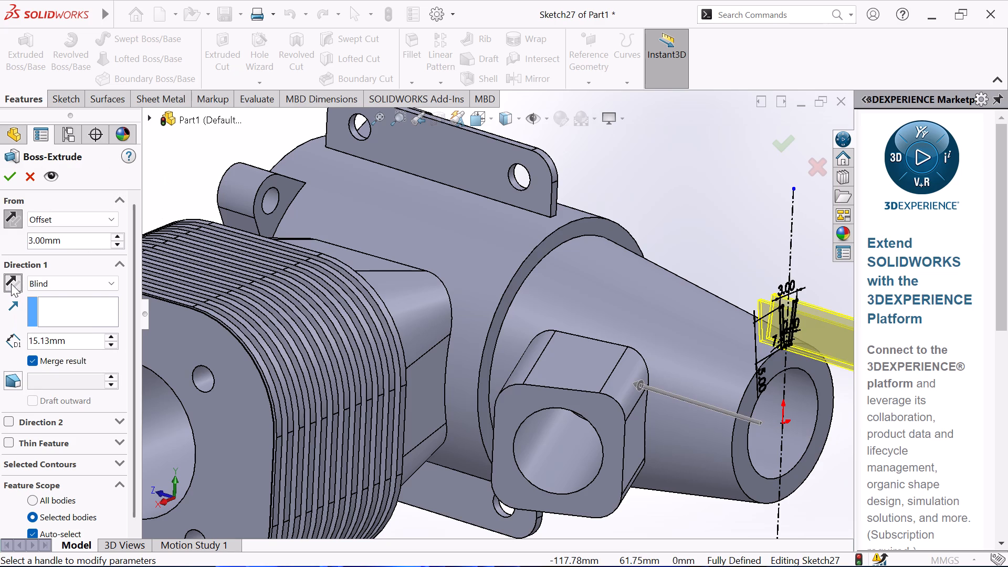
Set the rib extrusion's start offset to 6 mm and complete the boss.
double_click(82, 241)
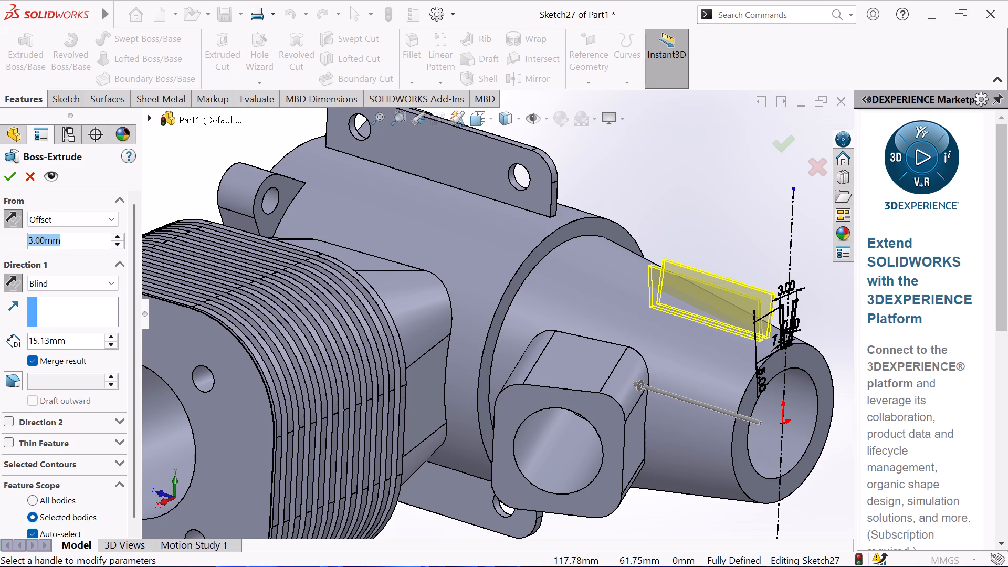
key("6")
key("Return")
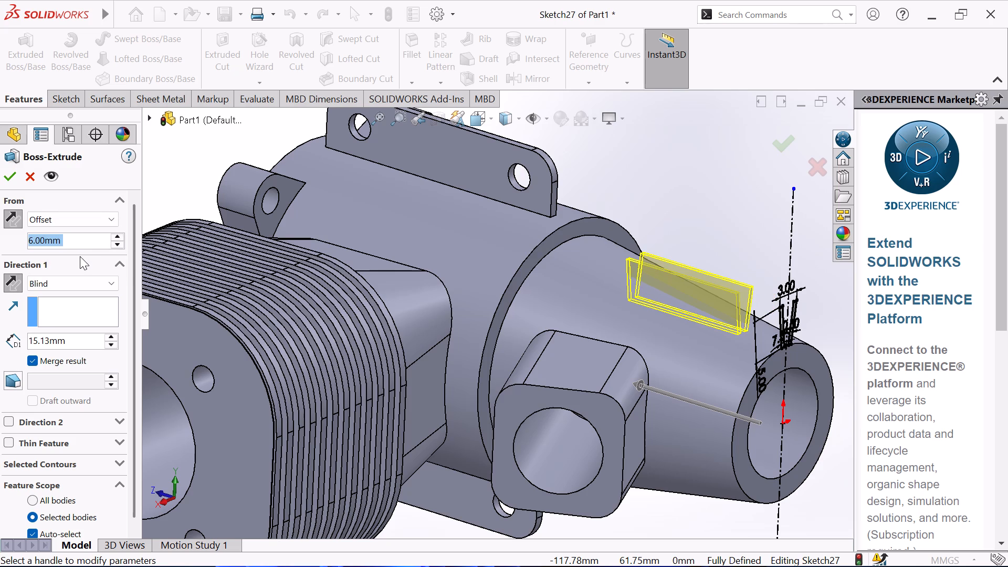
left_click(8, 176)
Start a circular pattern with the rib-pair extrusion as the feature, and clear the rib face from the axis selection.
middle_click_drag(773, 255, 760, 242)
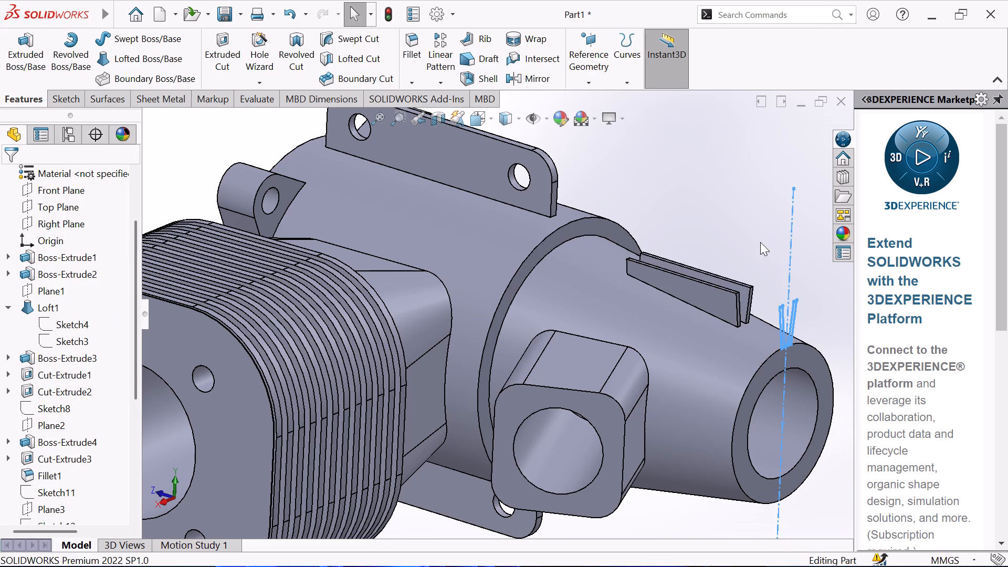
middle_click_drag(760, 242, 725, 274)
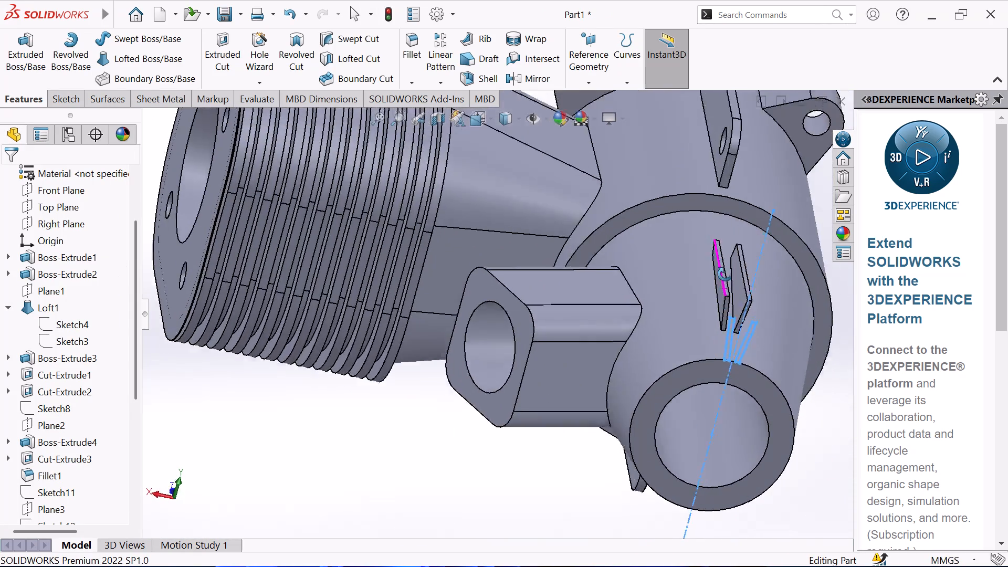
middle_click_drag(725, 274, 731, 248)
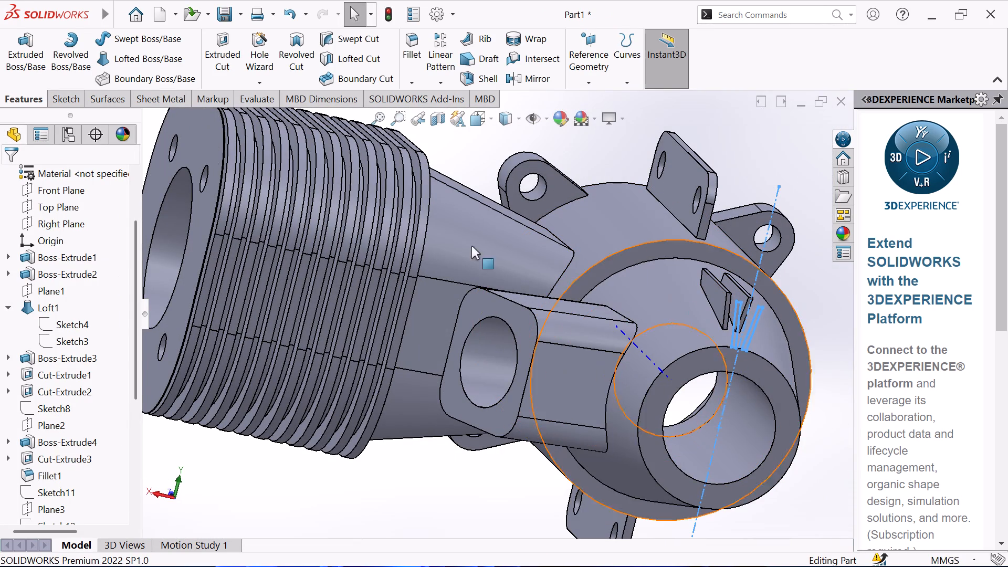
left_click(365, 486)
scroll(398, 470, "up", 3)
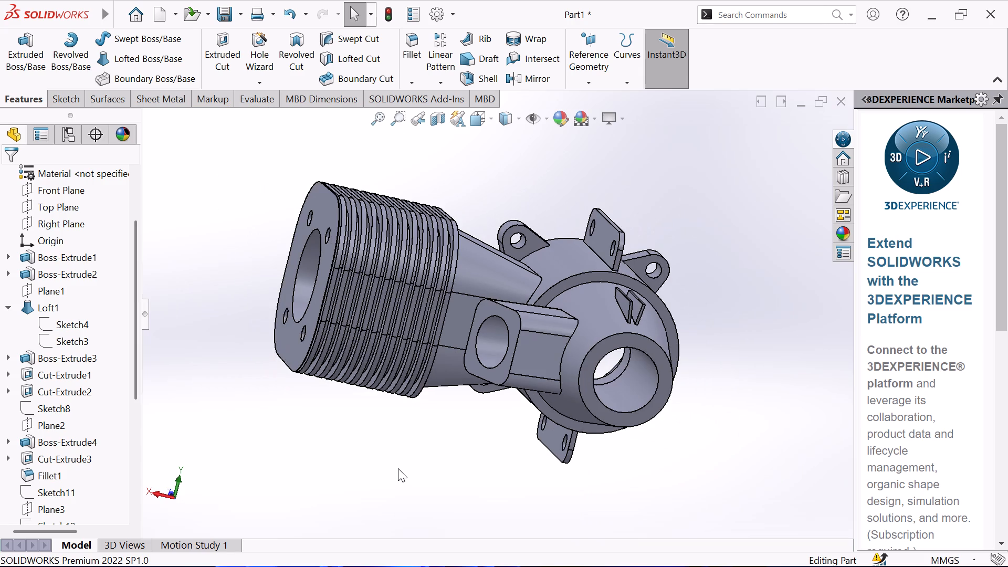
left_click(412, 85)
left_click(438, 88)
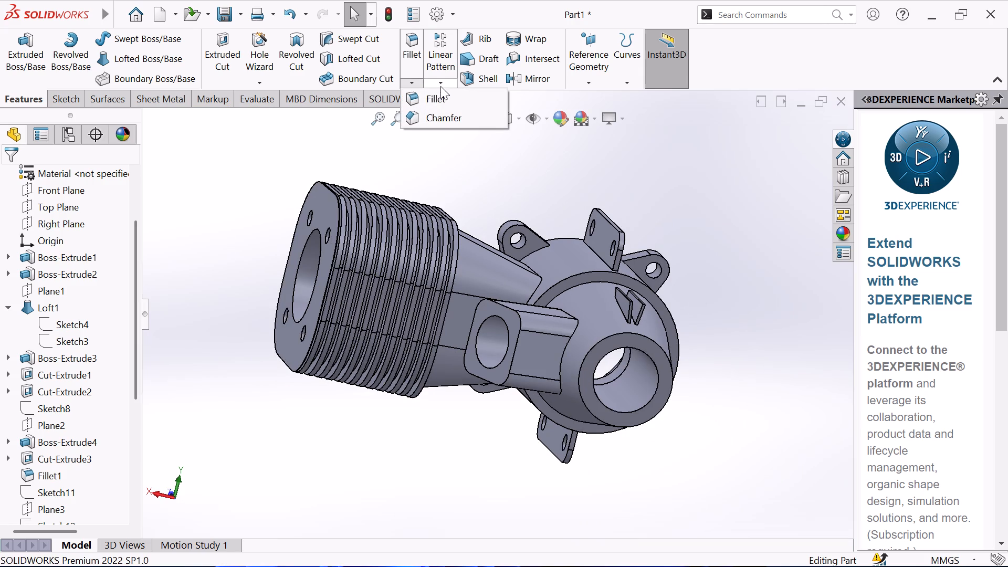
left_click(467, 119)
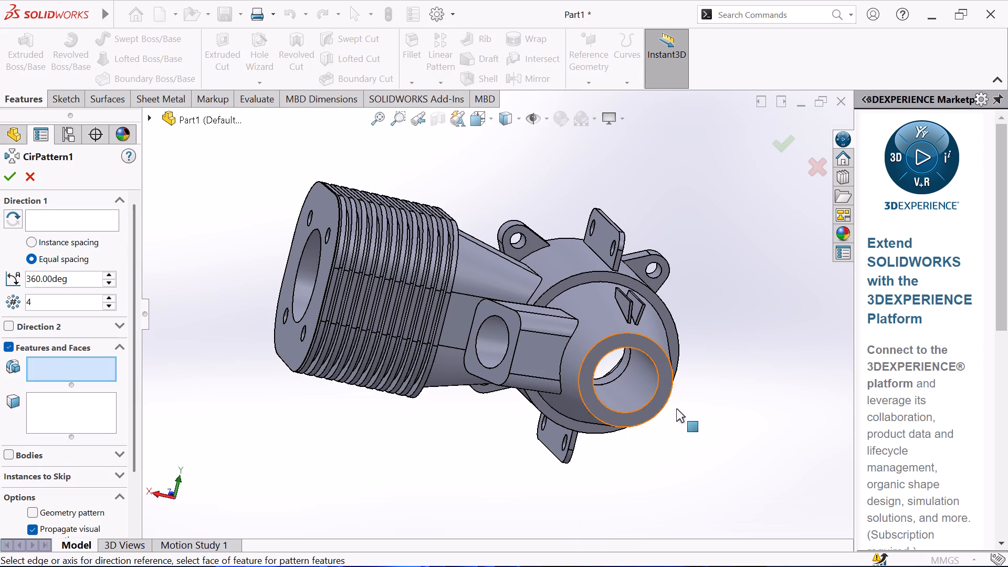
scroll(677, 395, "down", 2)
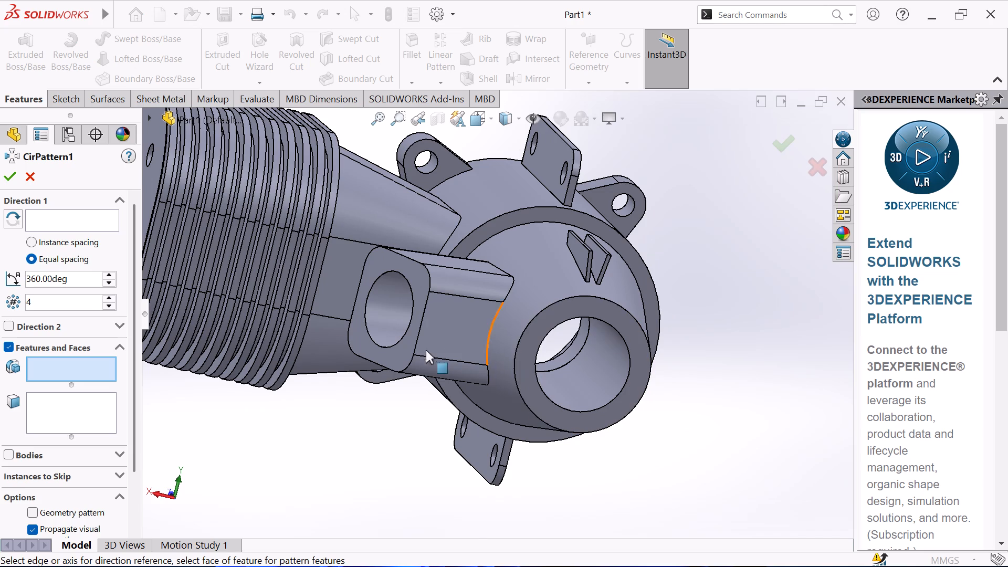
left_click(88, 222)
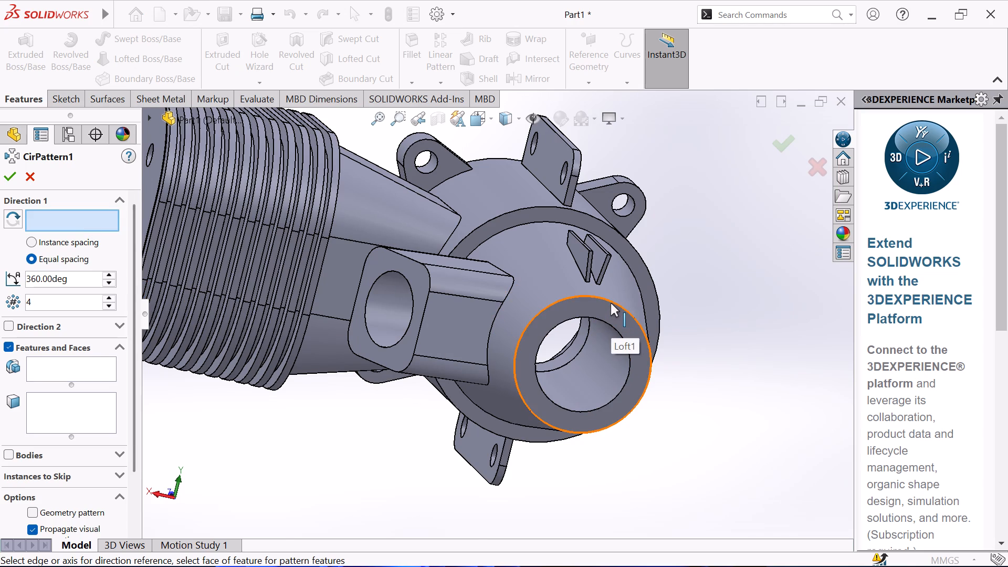
left_click(611, 303)
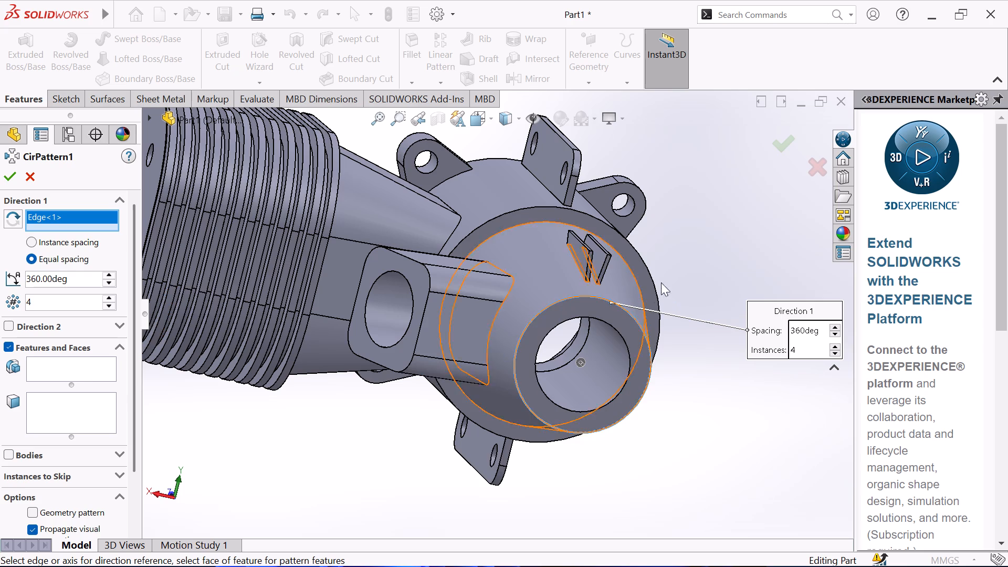
left_click(598, 251)
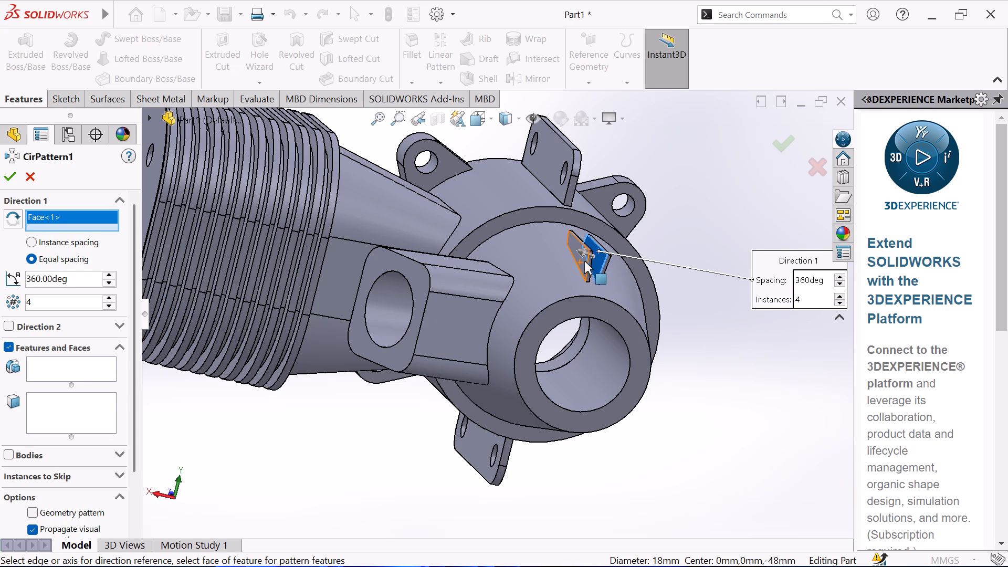
left_click(585, 260)
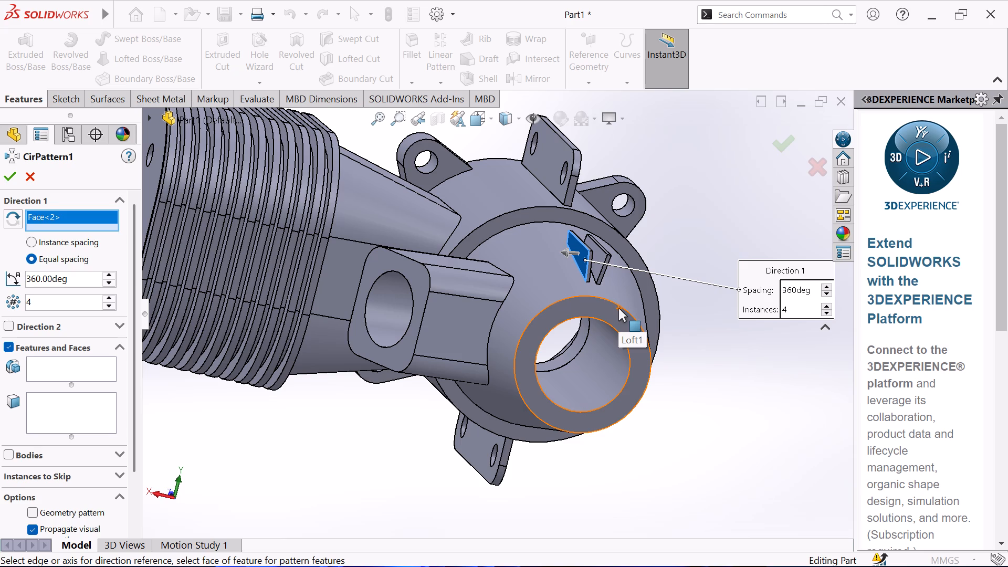
left_click(90, 374)
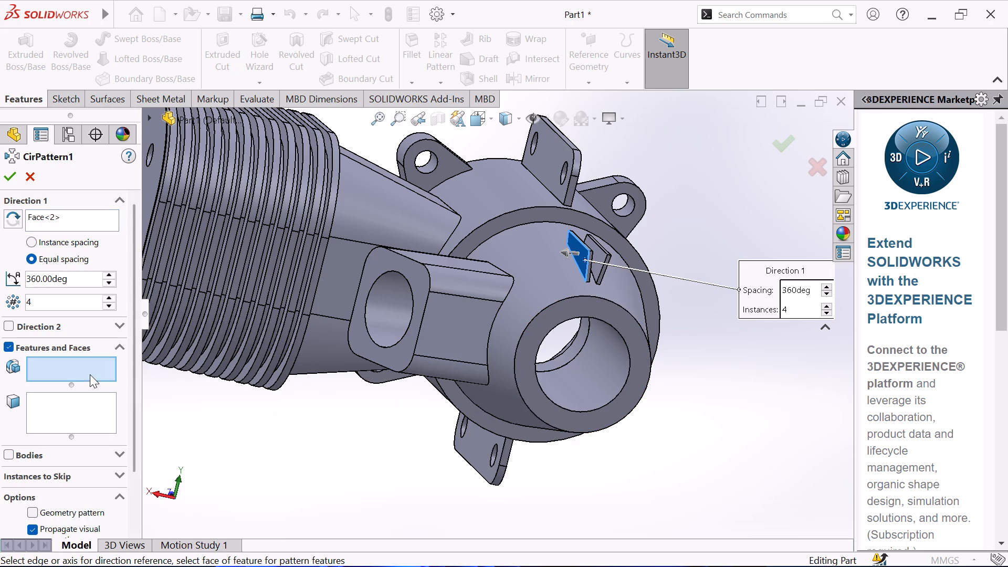
left_click(601, 258)
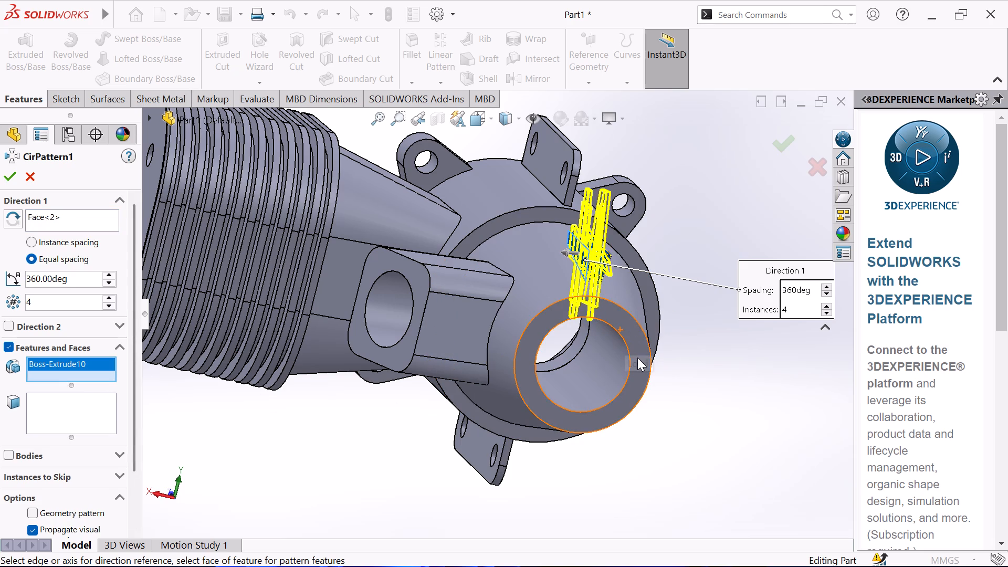
right_click(107, 220)
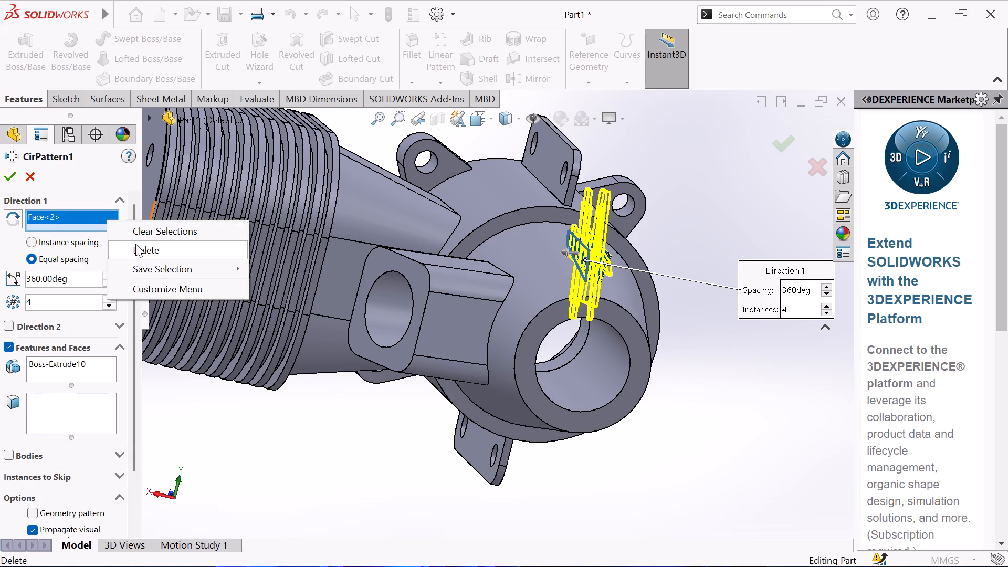
left_click(136, 244)
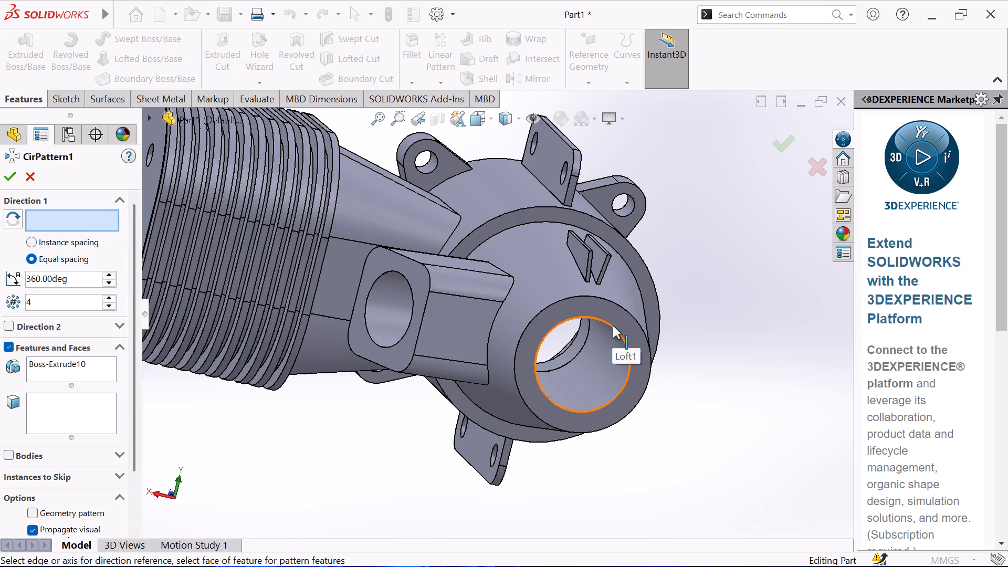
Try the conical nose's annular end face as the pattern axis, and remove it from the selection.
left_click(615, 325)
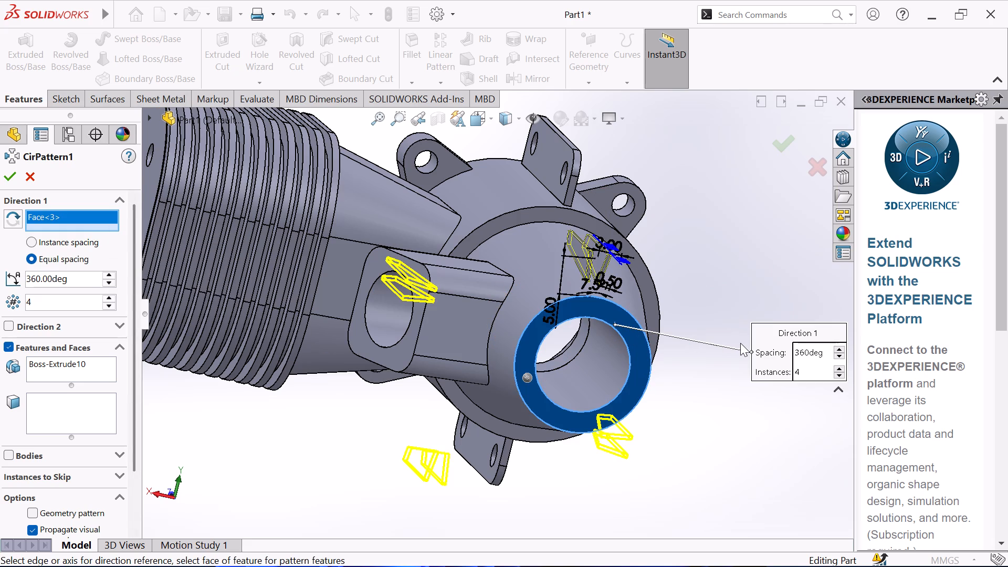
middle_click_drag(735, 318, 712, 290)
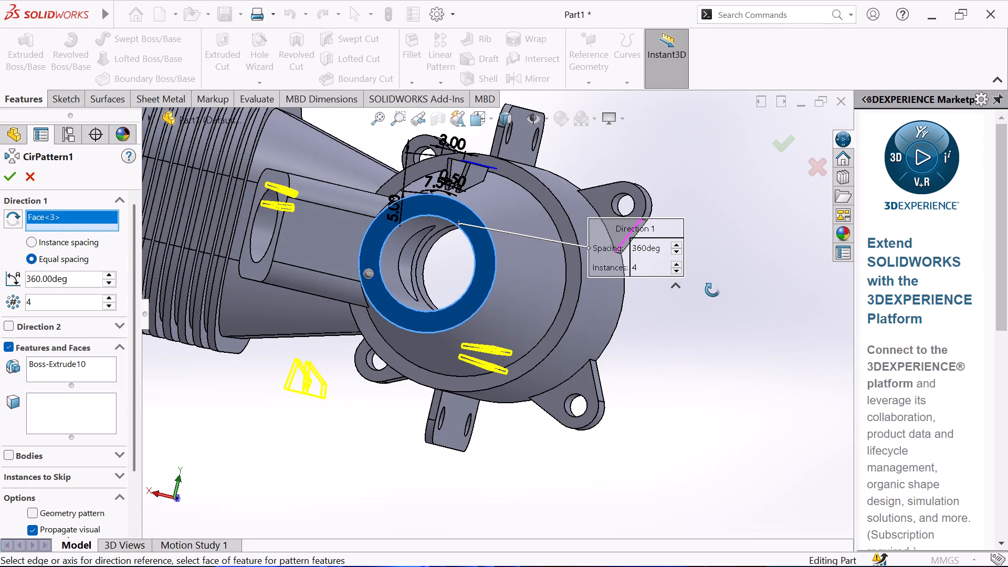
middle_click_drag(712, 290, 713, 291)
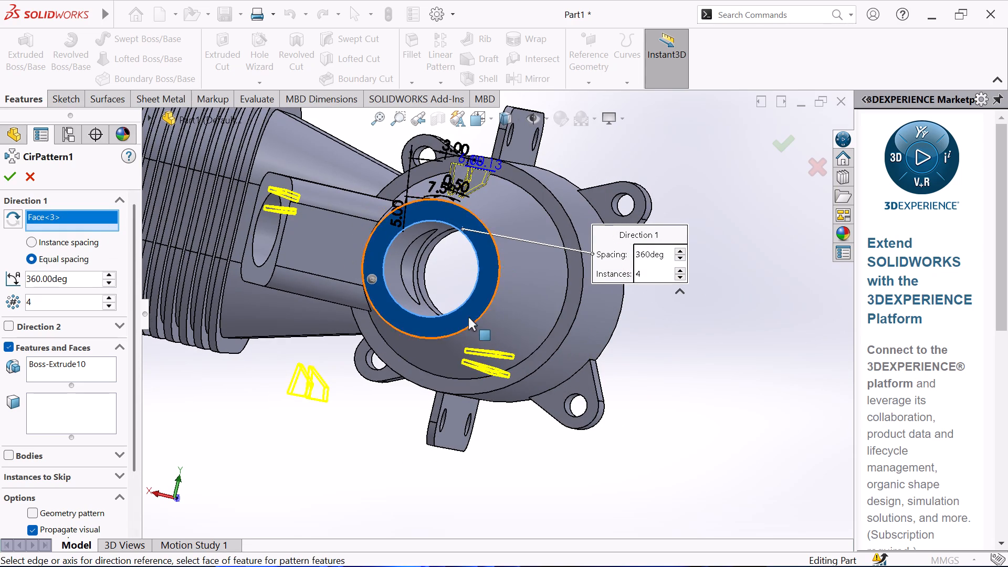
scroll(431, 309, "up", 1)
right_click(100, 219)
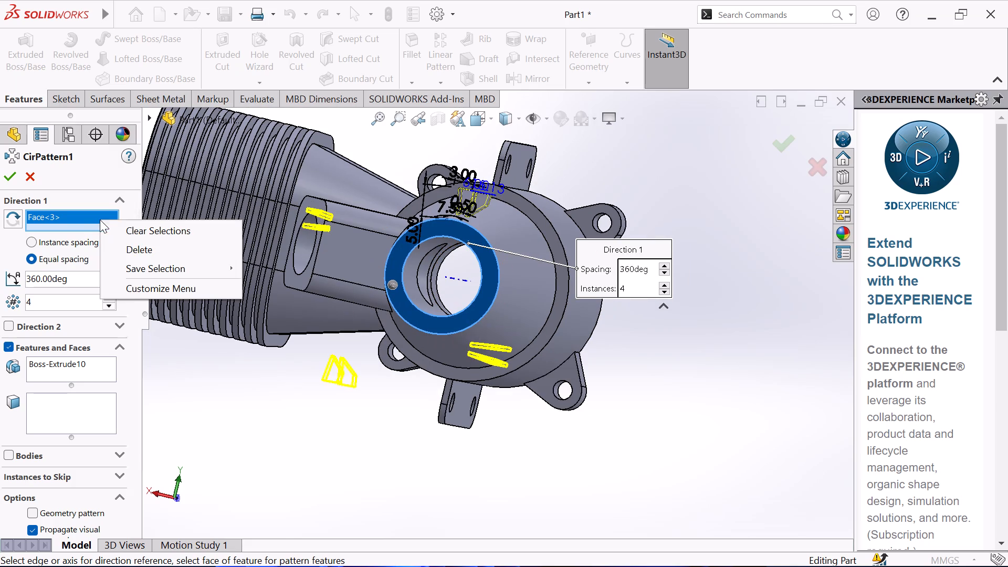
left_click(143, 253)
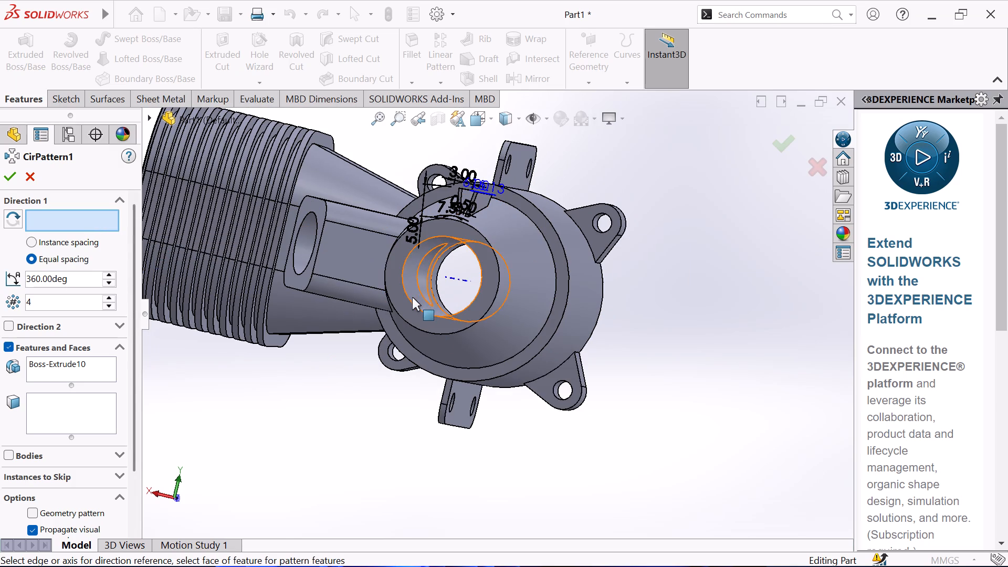
Pattern the rib pair around the nose bore's circular edge as 4 equally spaced instances over 360 degrees.
left_click(411, 300)
middle_click_drag(703, 350, 703, 350)
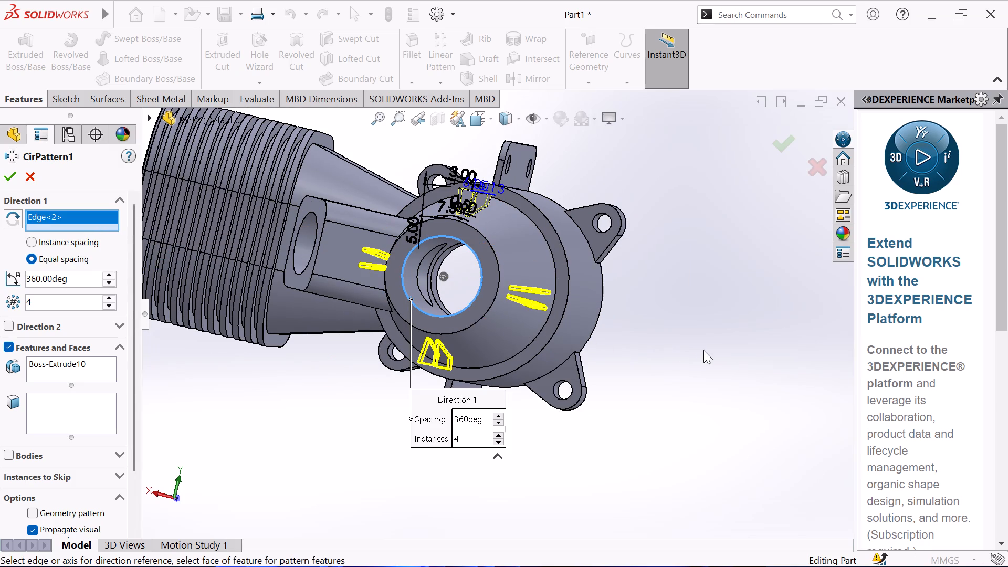
middle_click_drag(703, 350, 763, 353)
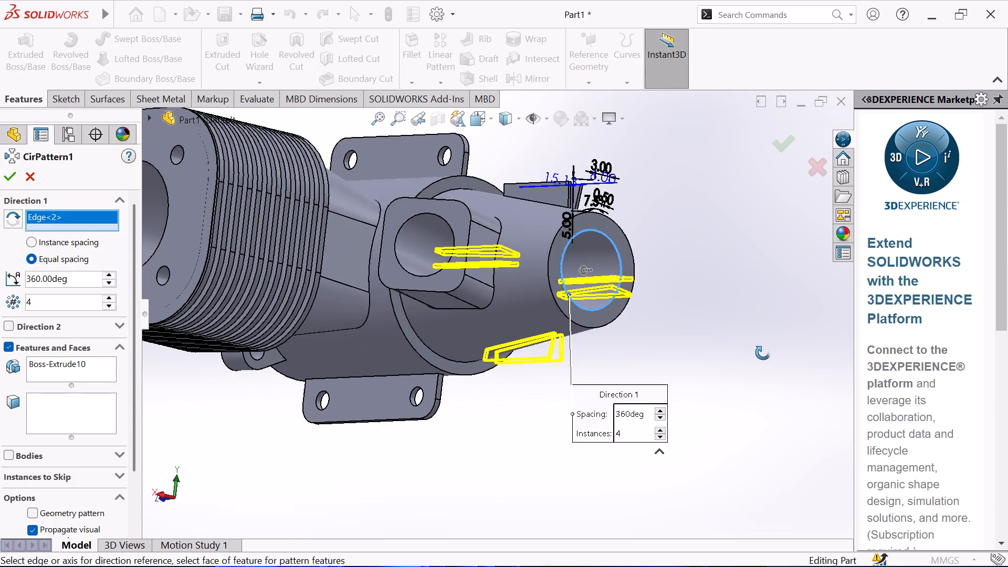
middle_click_drag(763, 353, 756, 348)
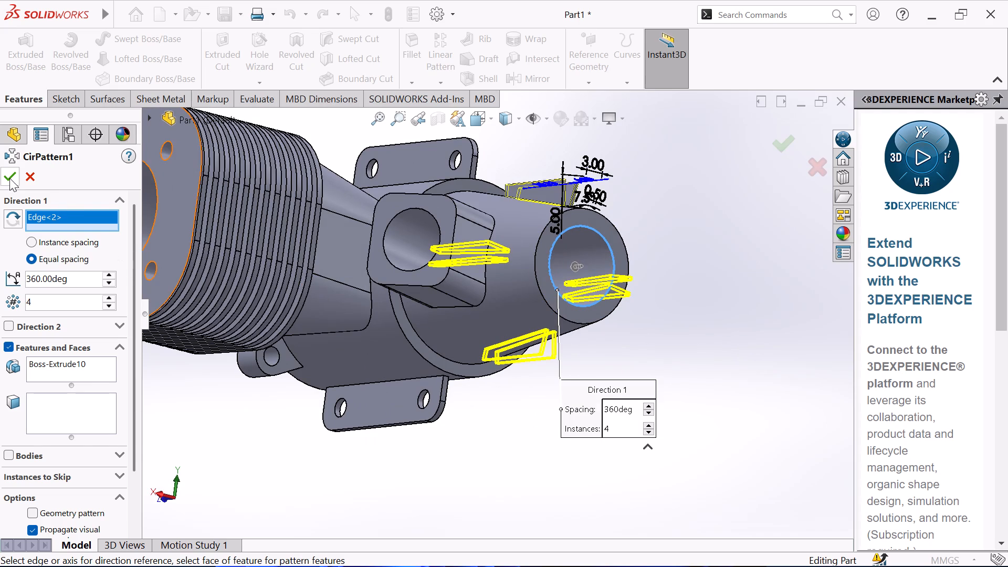
left_click(9, 178)
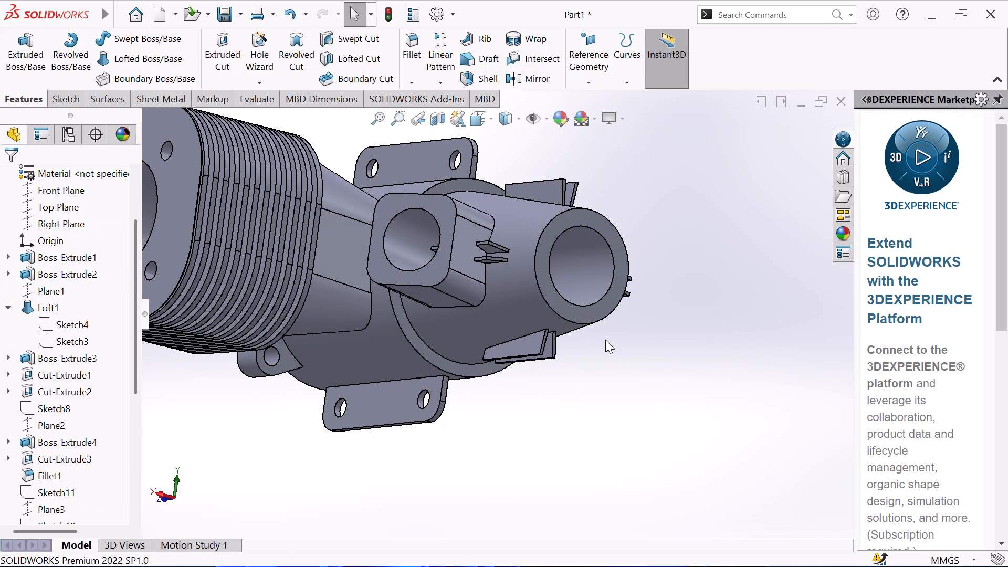
Delete only the circular-pattern instance of the rib pair that runs into the angled port on the conical nose.
scroll(627, 319, "down", 2)
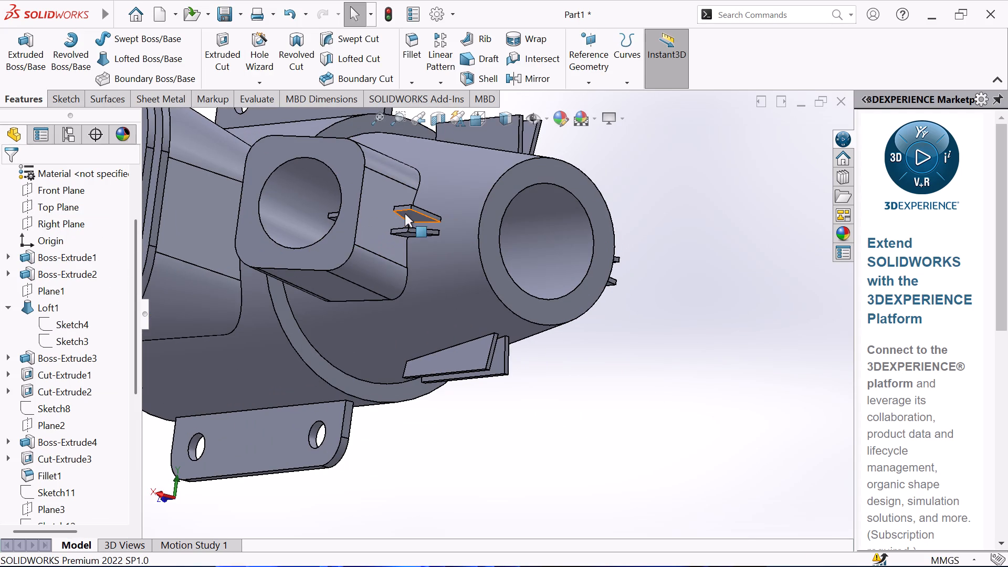
left_click(408, 214)
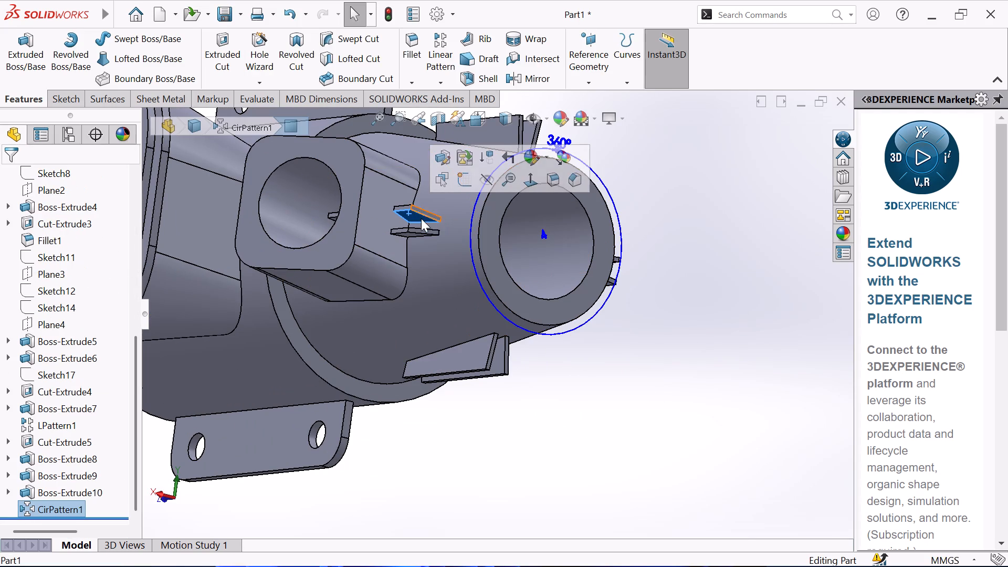
right_click(419, 219)
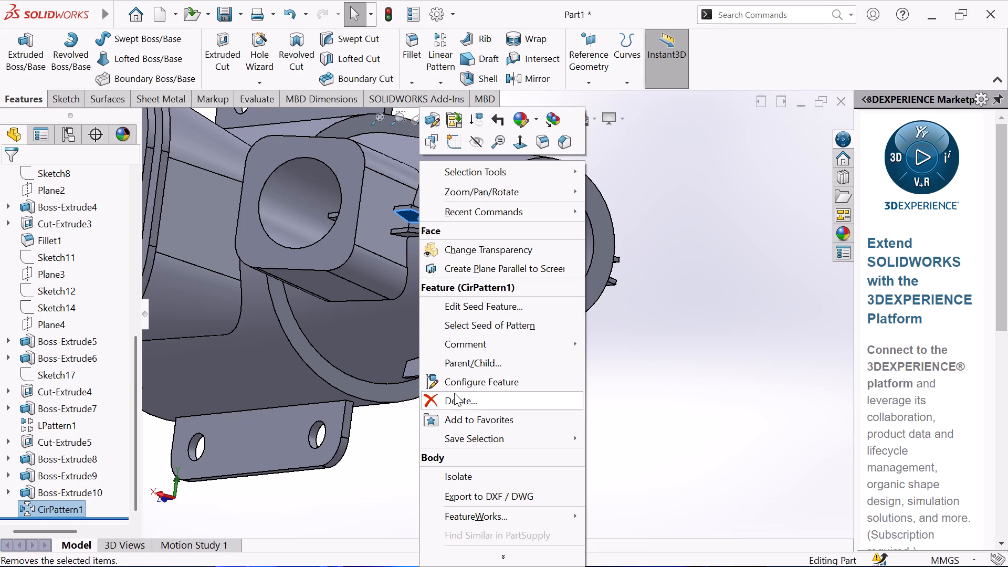
left_click(451, 403)
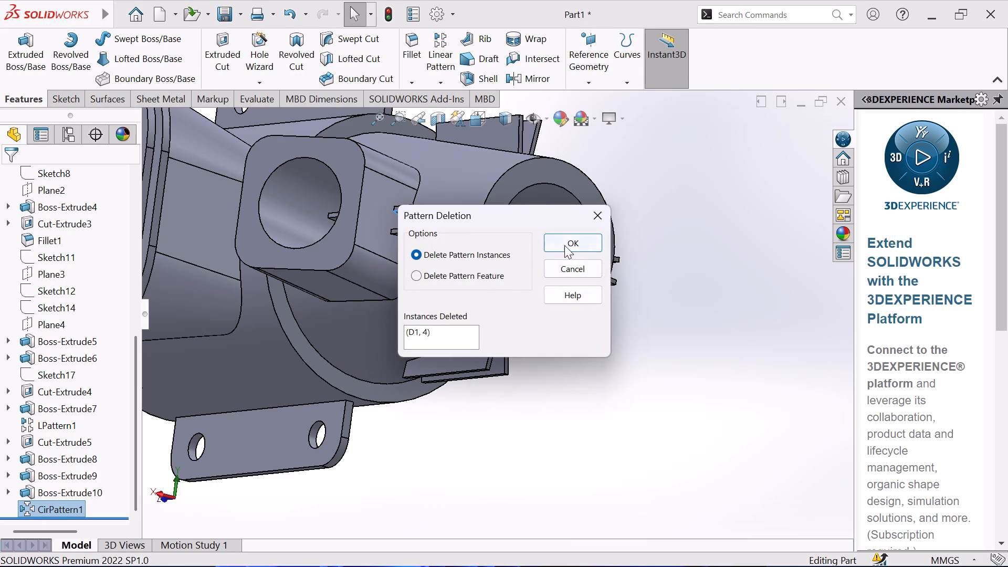
left_click(565, 245)
Fillet the outer corner edge nearest the nose's end face on all six ribs of the three remaining pairs with a 2 mm radius.
middle_click_drag(654, 288, 647, 244)
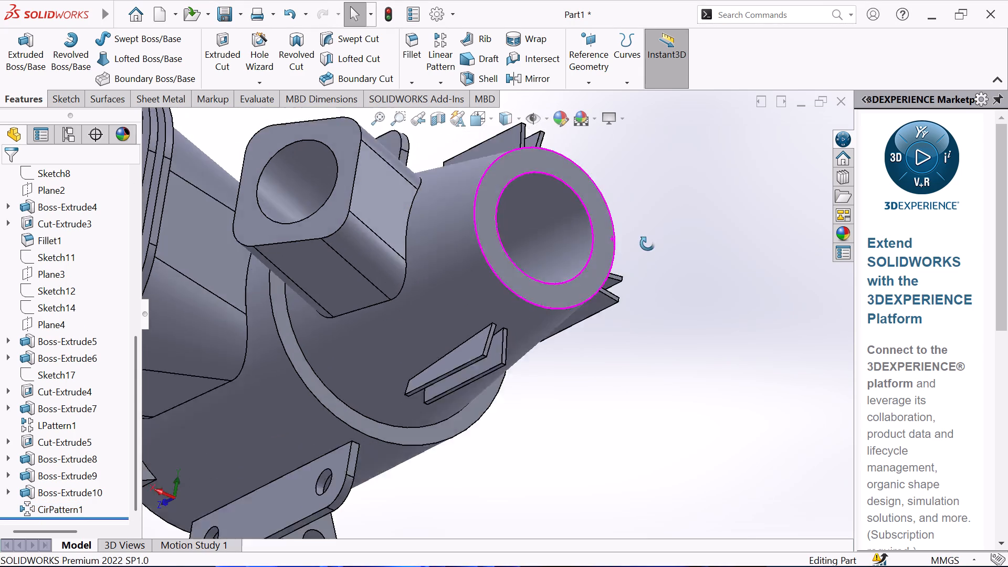
middle_click_drag(647, 244, 568, 329)
scroll(568, 329, "down", 1)
scroll(570, 322, "up", 2)
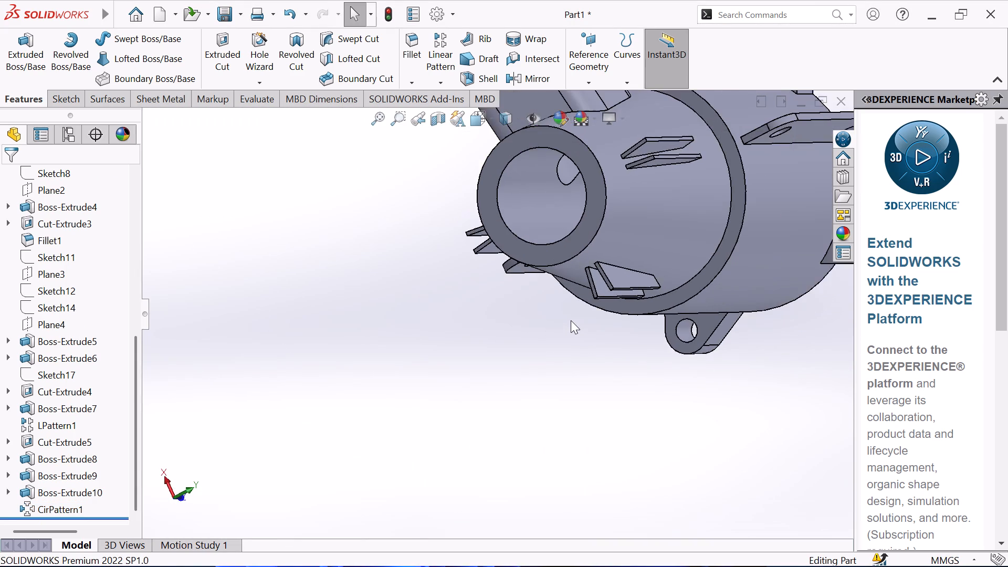
middle_click_drag(571, 320, 612, 339)
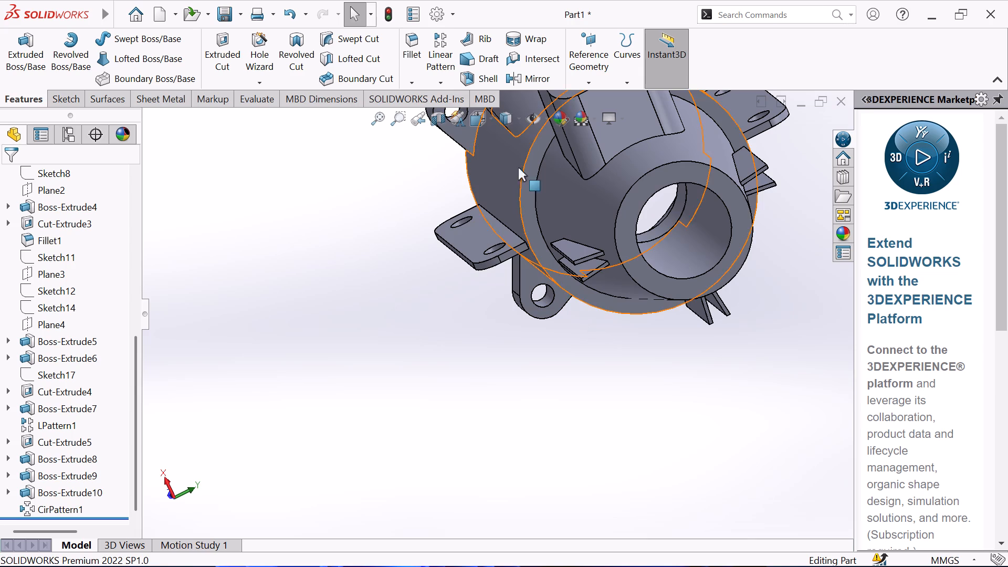
left_click(419, 56)
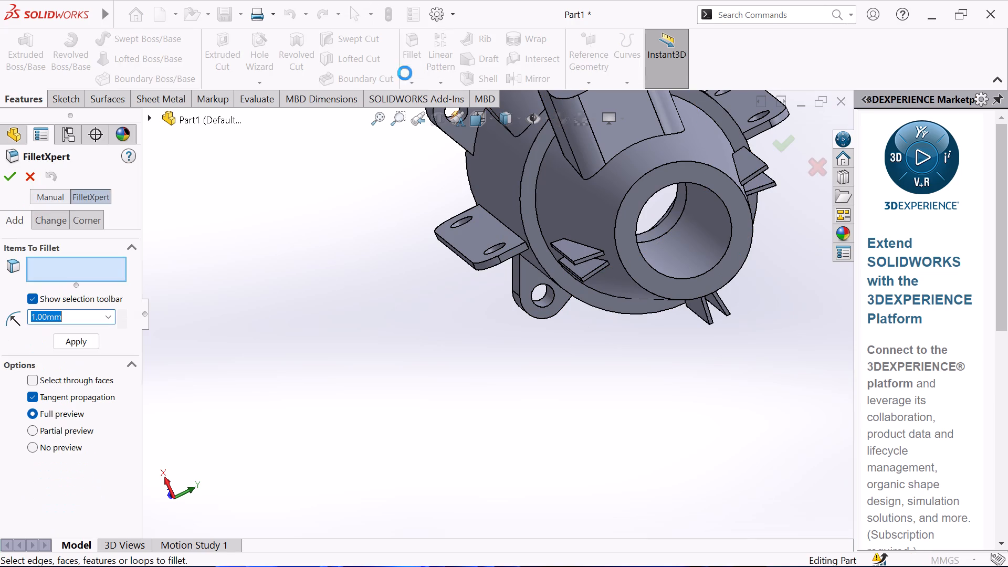
key("2")
key("Return")
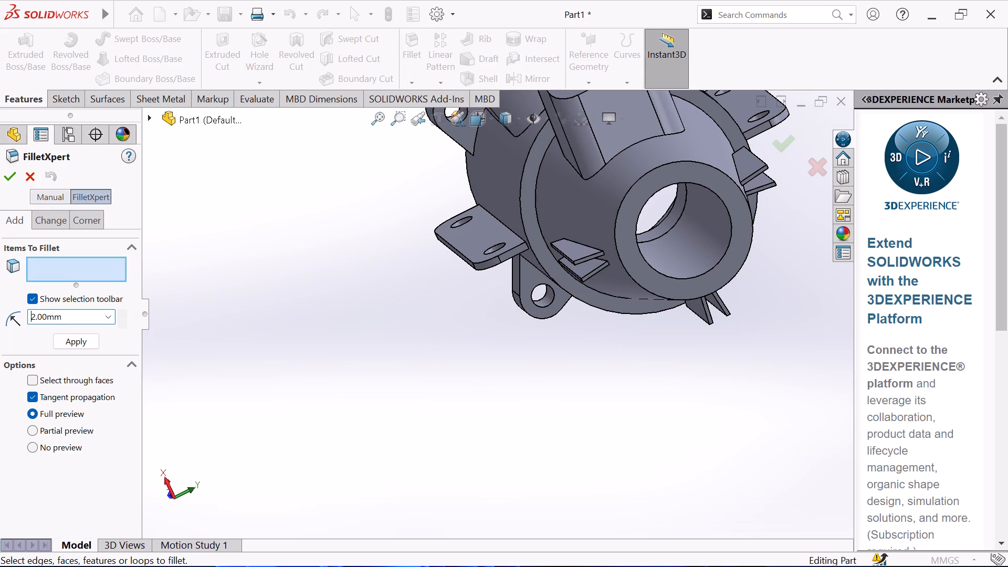
scroll(601, 267, "down", 3)
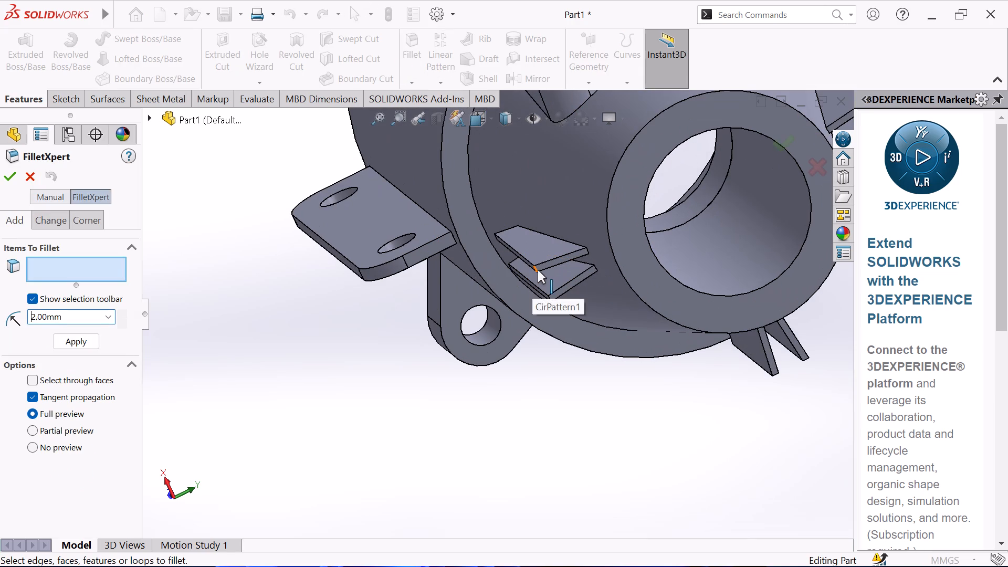
left_click(538, 270)
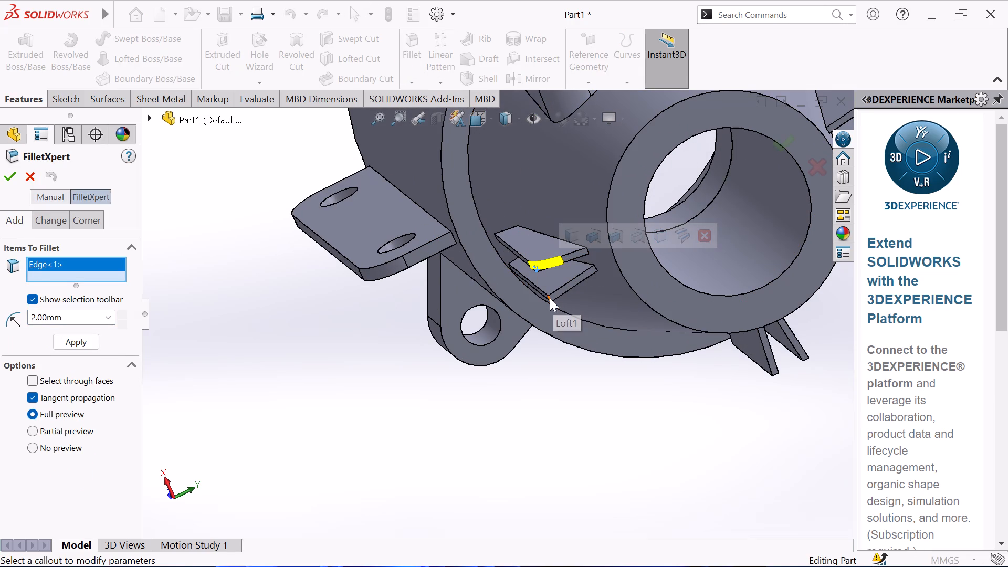
left_click(550, 298)
scroll(605, 291, "up", 3)
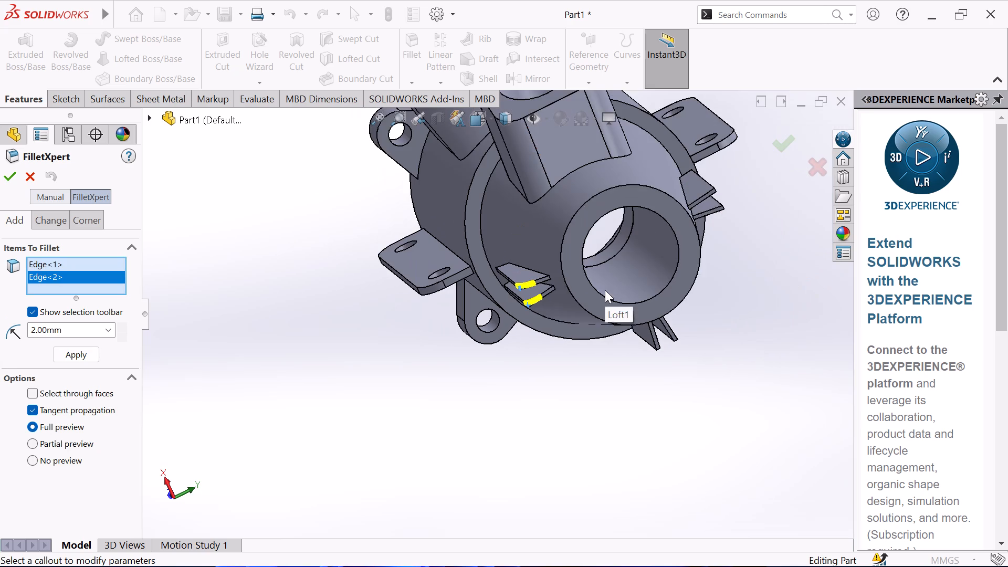
middle_click_drag(767, 244, 726, 264)
scroll(717, 223, "down", 3)
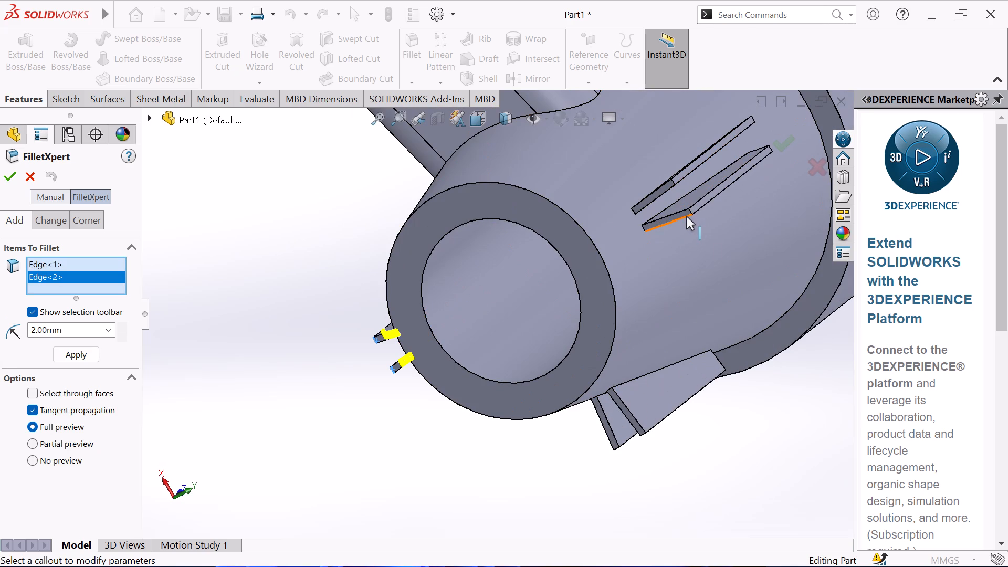
left_click(691, 213)
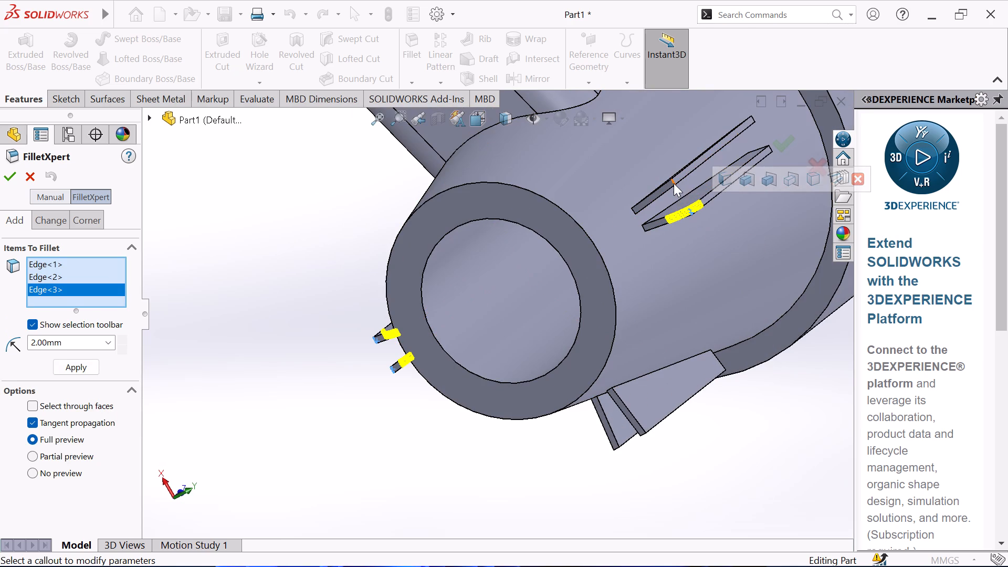
left_click(674, 183)
scroll(687, 342, "up", 2)
scroll(626, 378, "up", 1)
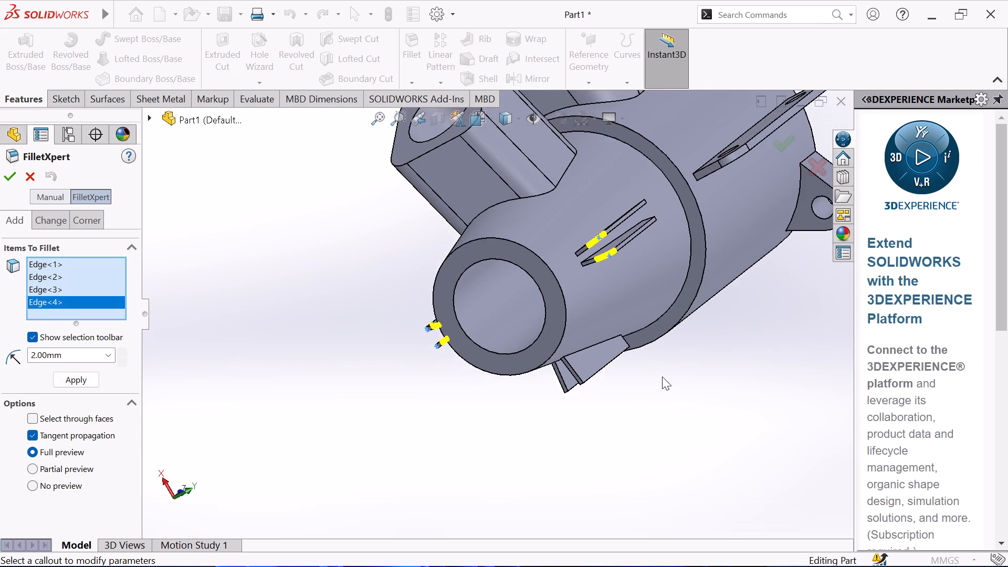
middle_click_drag(663, 375, 639, 225)
scroll(583, 222, "down", 4)
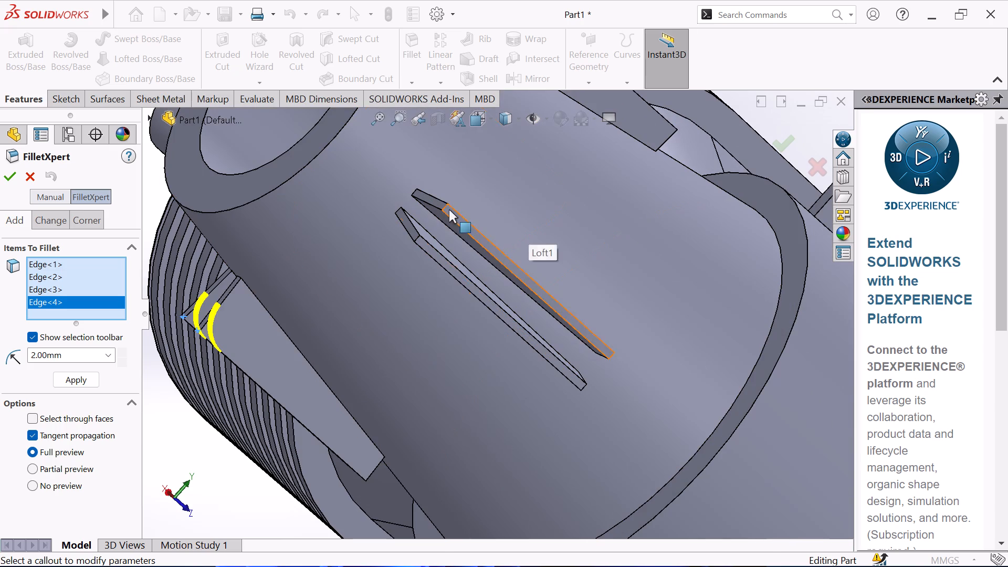
left_click(444, 206)
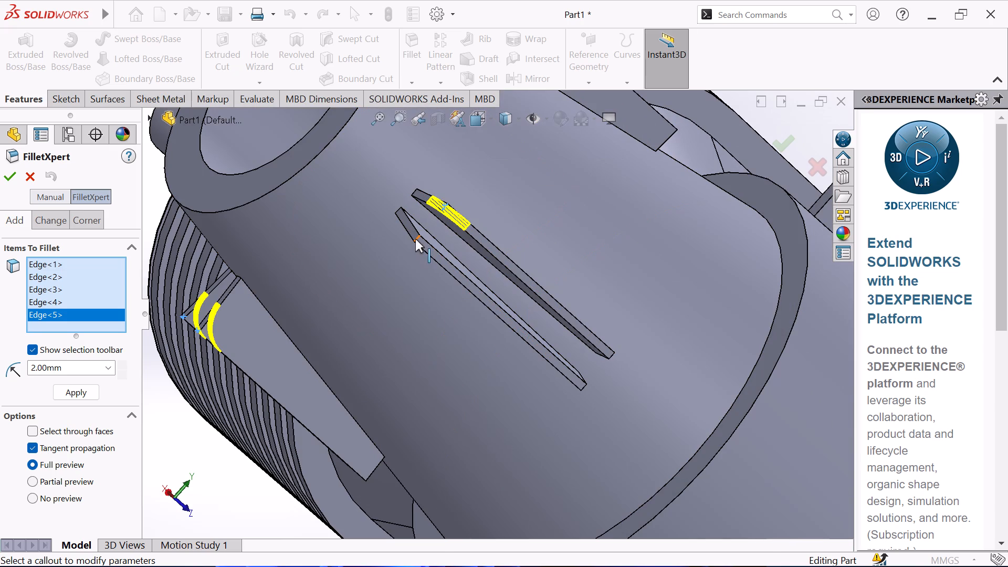
left_click(415, 239)
left_click(11, 173)
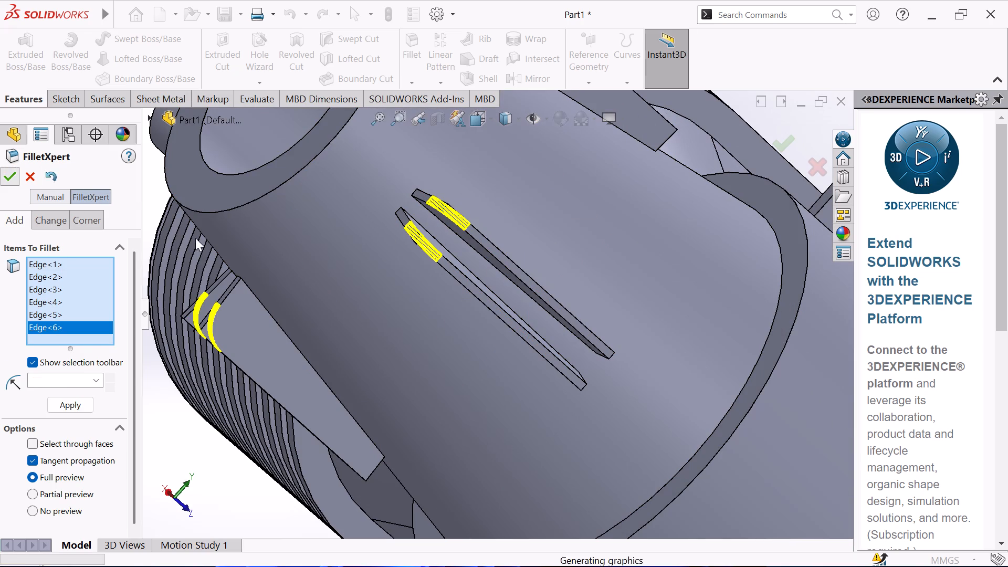
Examine the whole housing from all sides, including the rounded ribs, angled port, finned cylinder, side flanges and lugged rear opening.
scroll(249, 239, "up", 4)
middle_click_drag(266, 213, 266, 213)
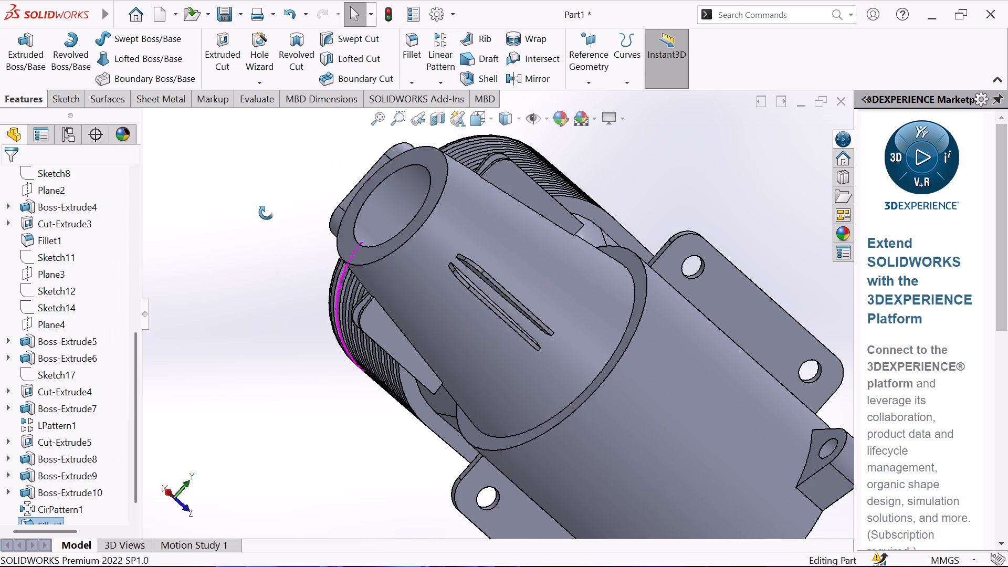
middle_click_drag(266, 213, 287, 192)
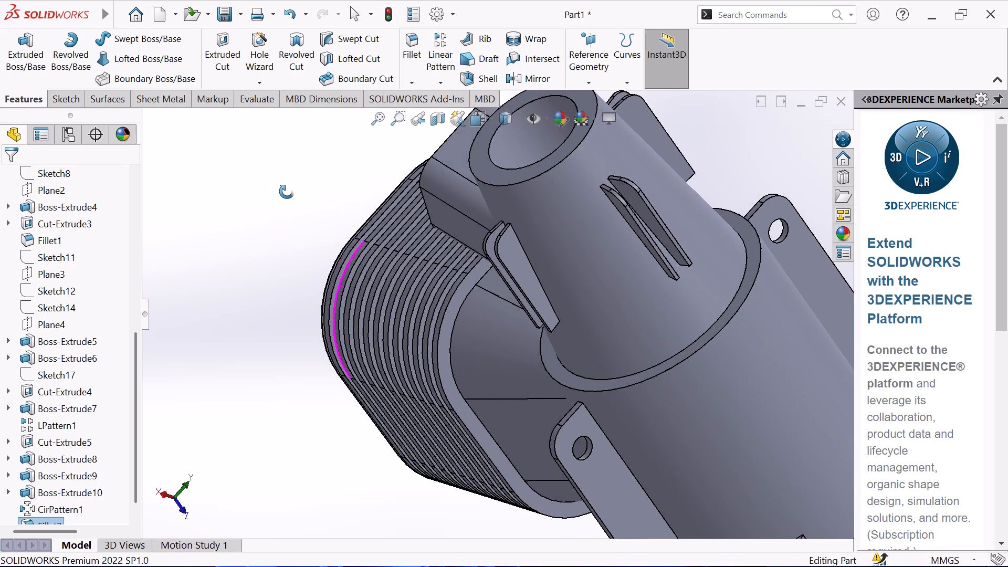
middle_click_drag(287, 192, 237, 254)
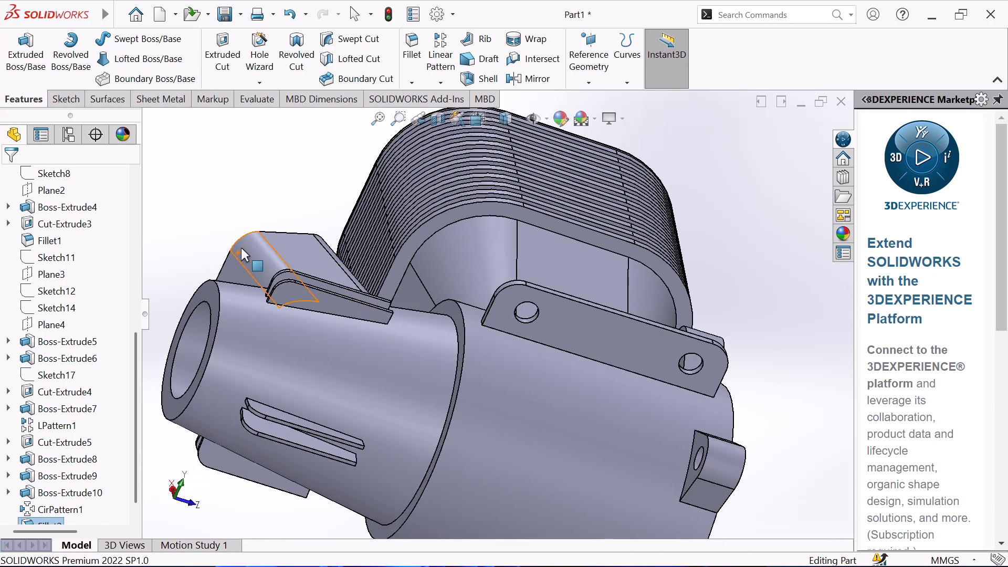
scroll(295, 246, "up", 4)
middle_click_drag(292, 232, 311, 295)
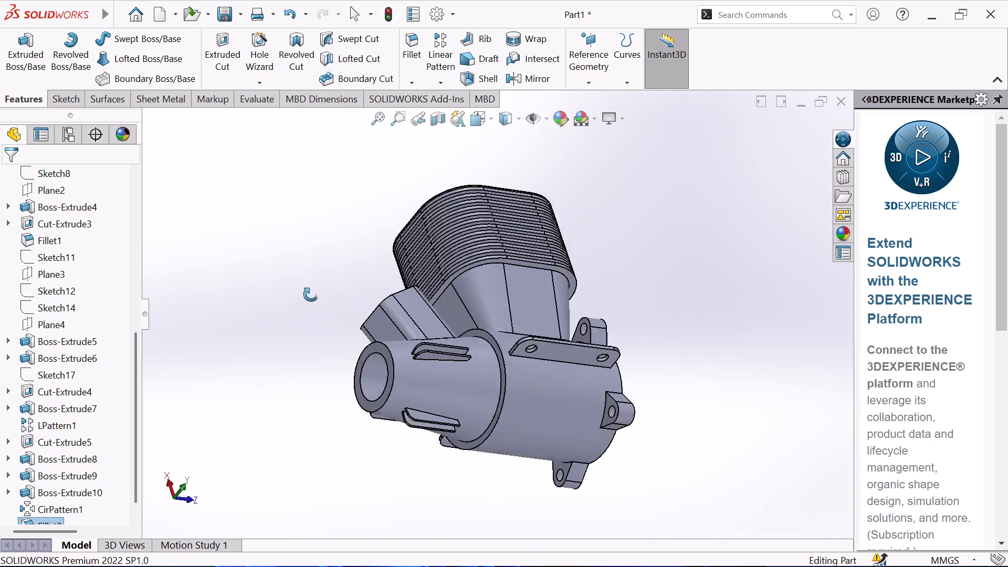
middle_click_drag(311, 295, 396, 383)
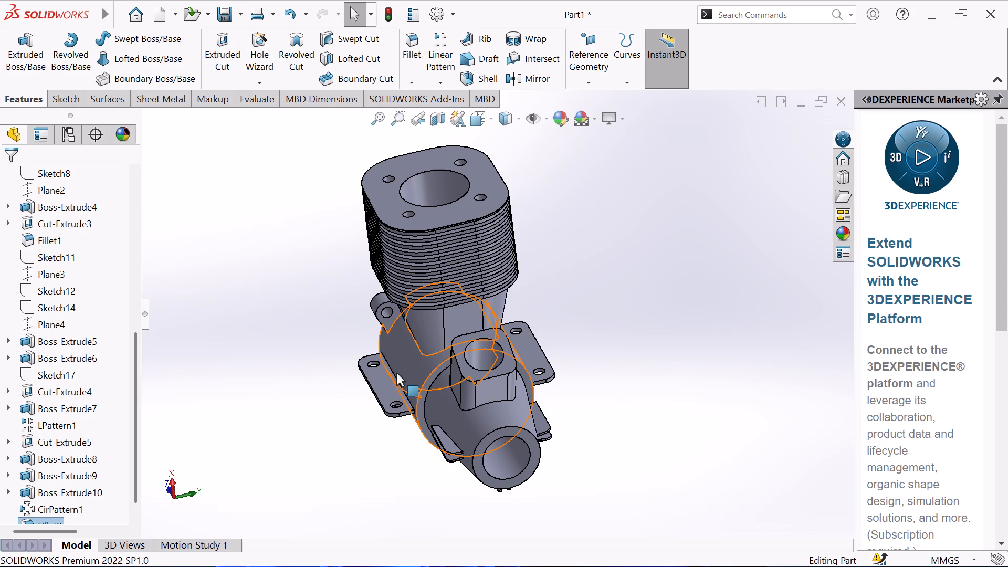
middle_click_drag(347, 350, 149, 332)
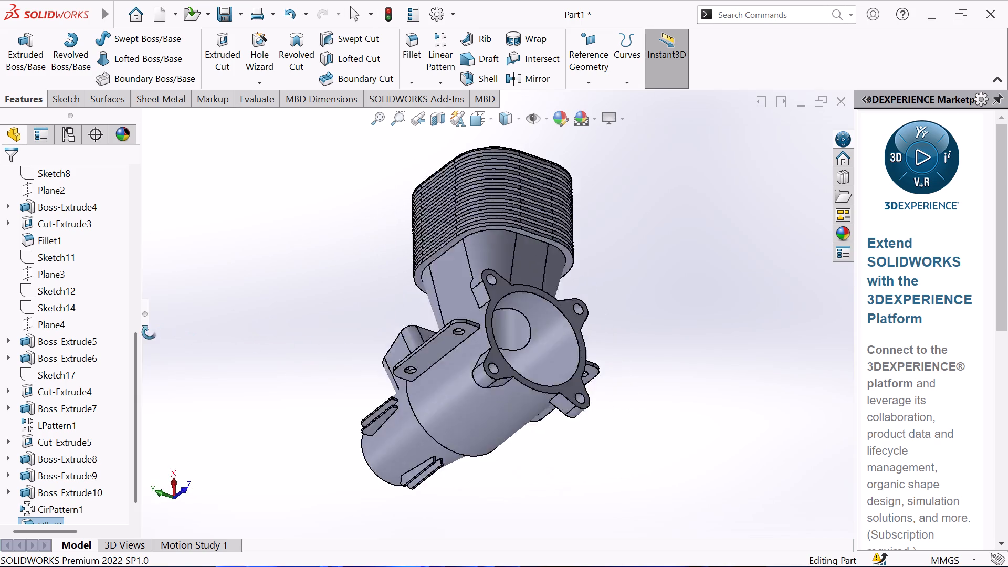
middle_click_drag(149, 332, 651, 184)
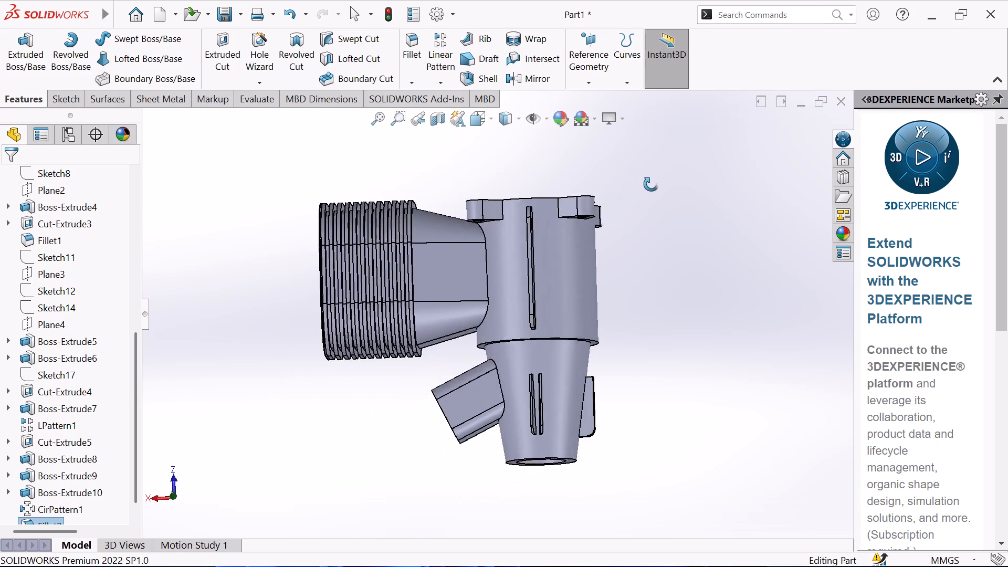
middle_click_drag(651, 184, 654, 57)
middle_click_drag(685, 246, 678, 152)
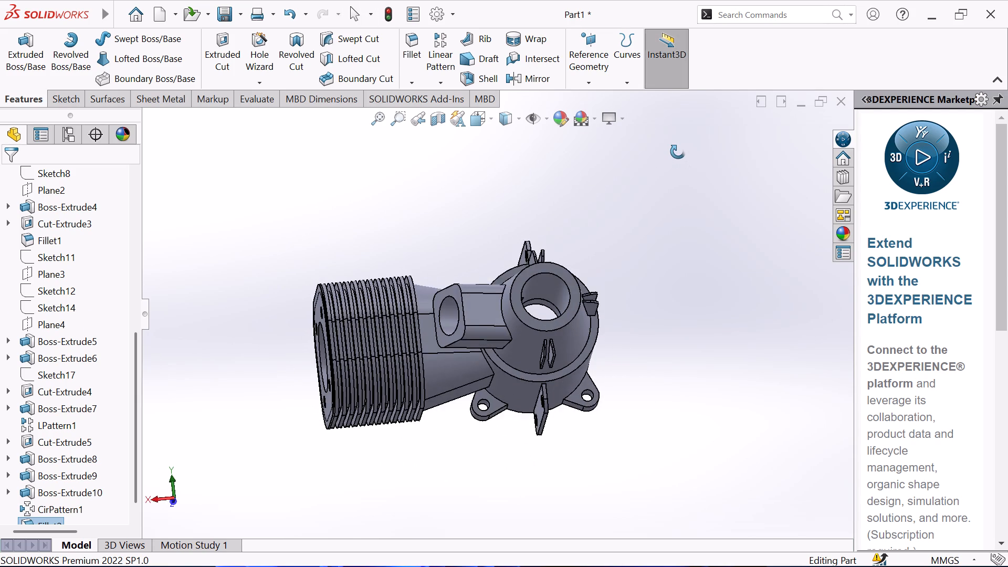
middle_click_drag(678, 152, 677, 151)
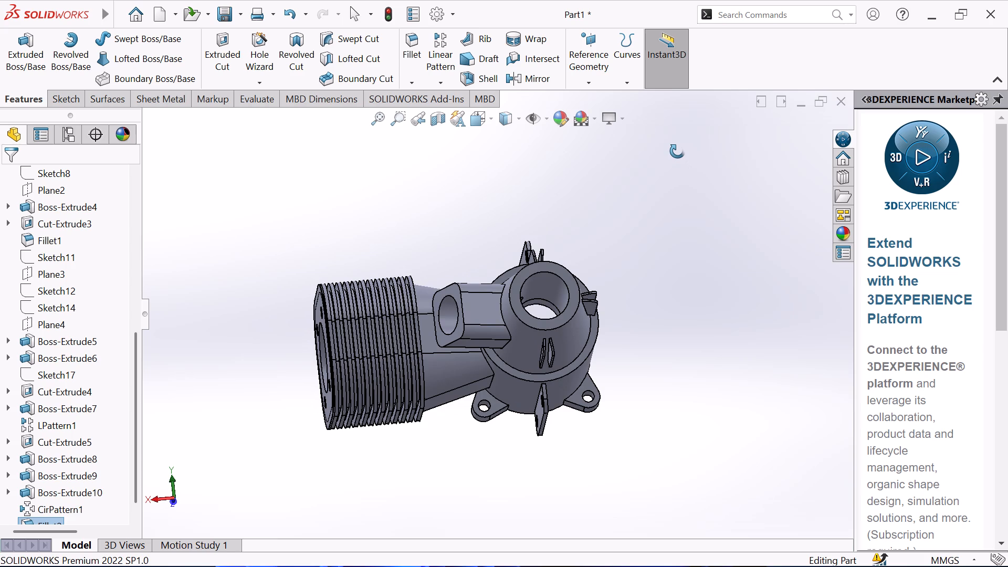
middle_click_drag(677, 151, 648, 176)
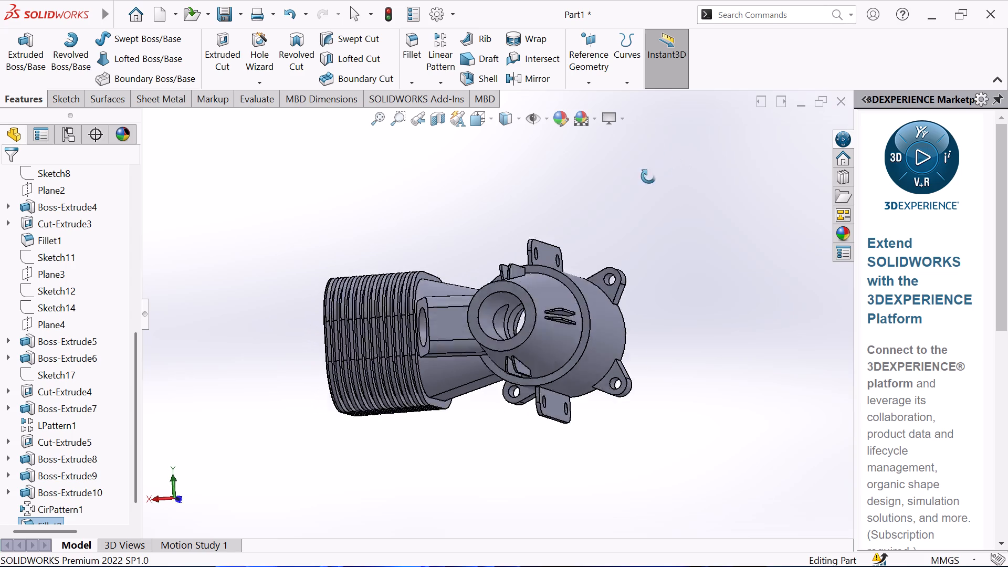
middle_click_drag(648, 176, 612, 263)
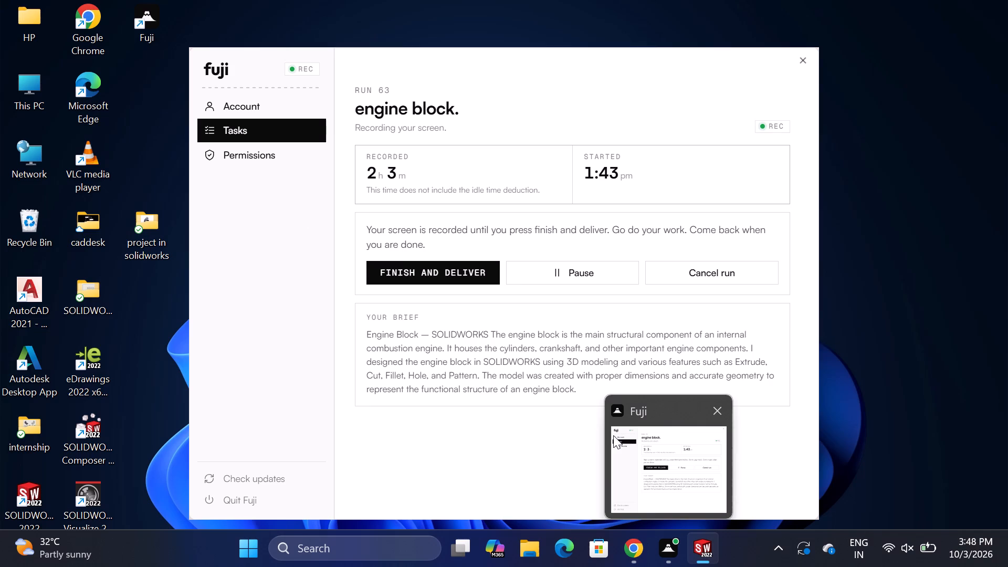
middle_click_drag(663, 246, 609, 344)
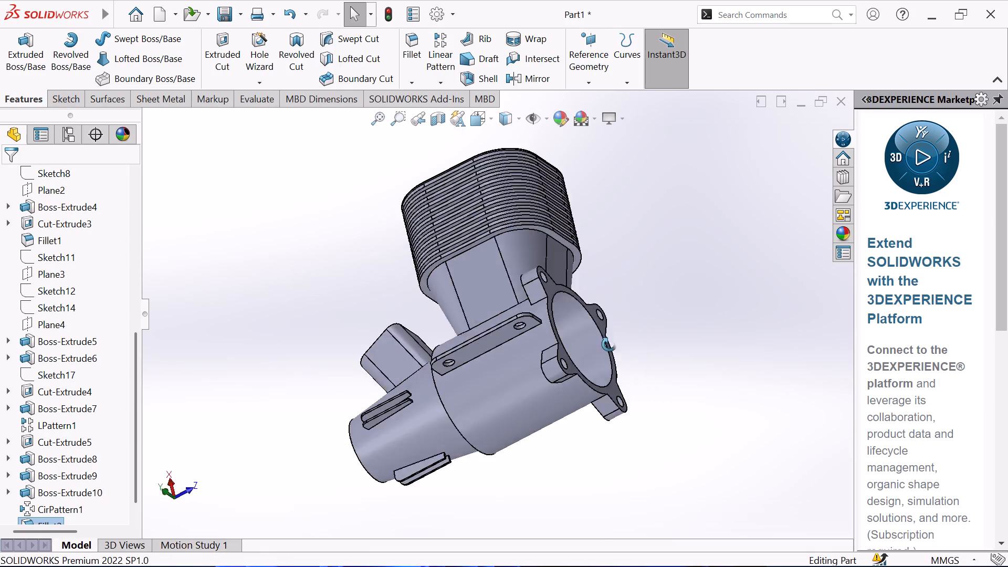
middle_click_drag(609, 344, 548, 419)
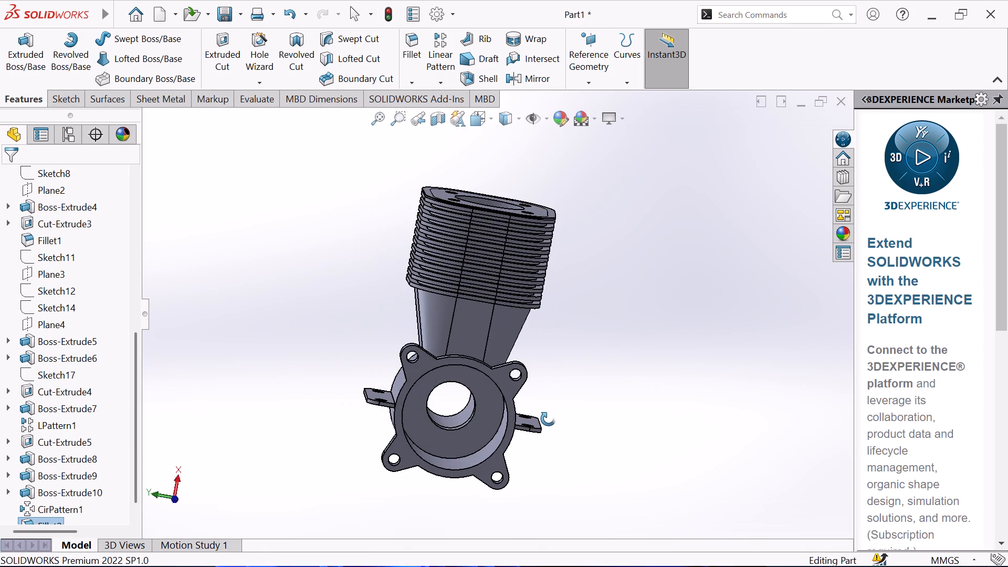
middle_click_drag(548, 419, 549, 417)
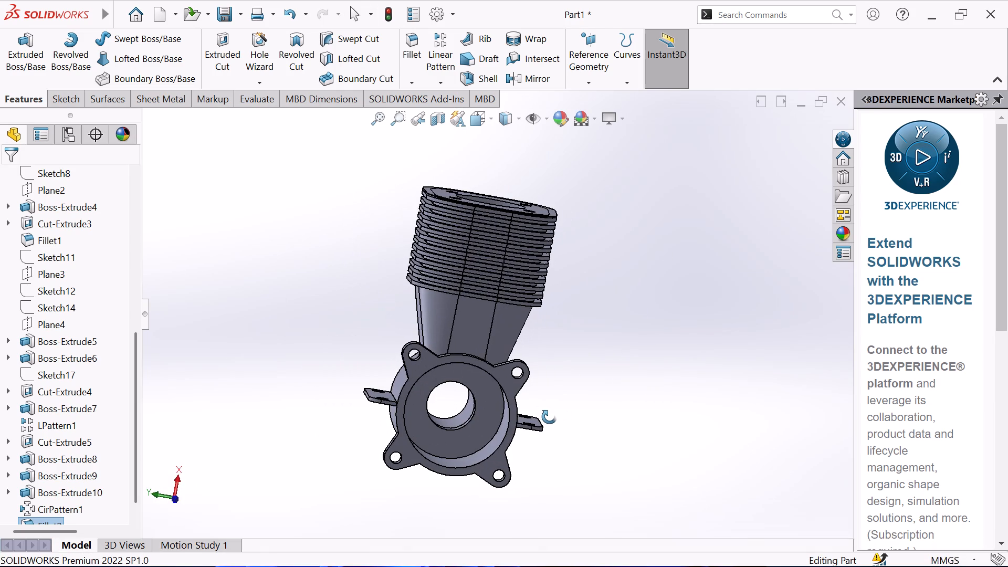
middle_click_drag(549, 417, 551, 415)
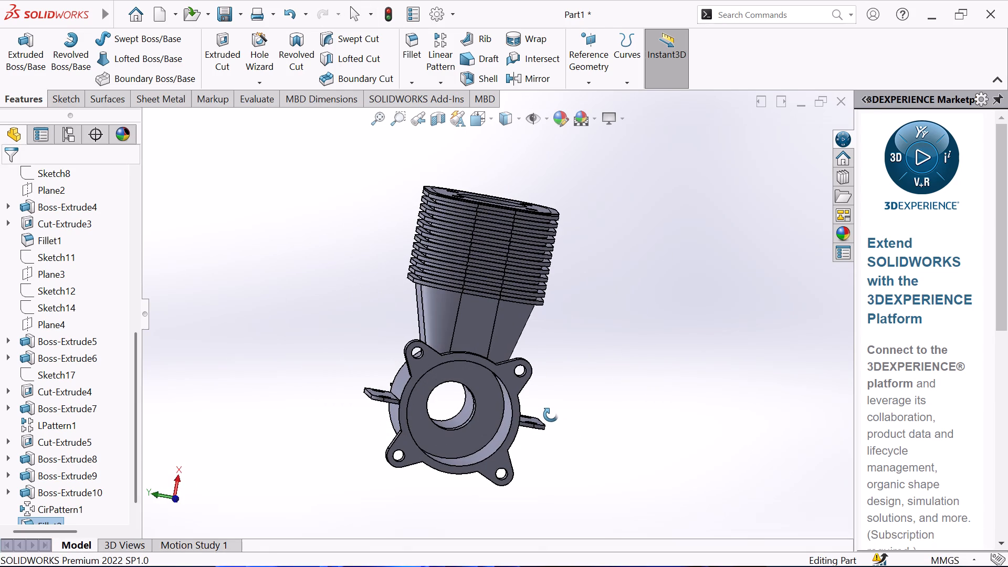
middle_click_drag(551, 415, 496, 410)
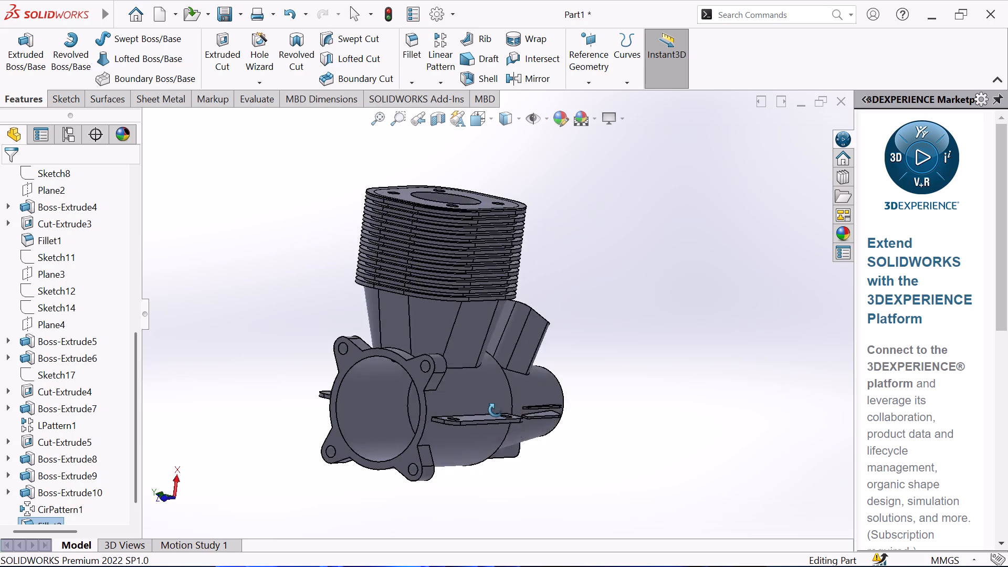
middle_click_drag(496, 410, 330, 404)
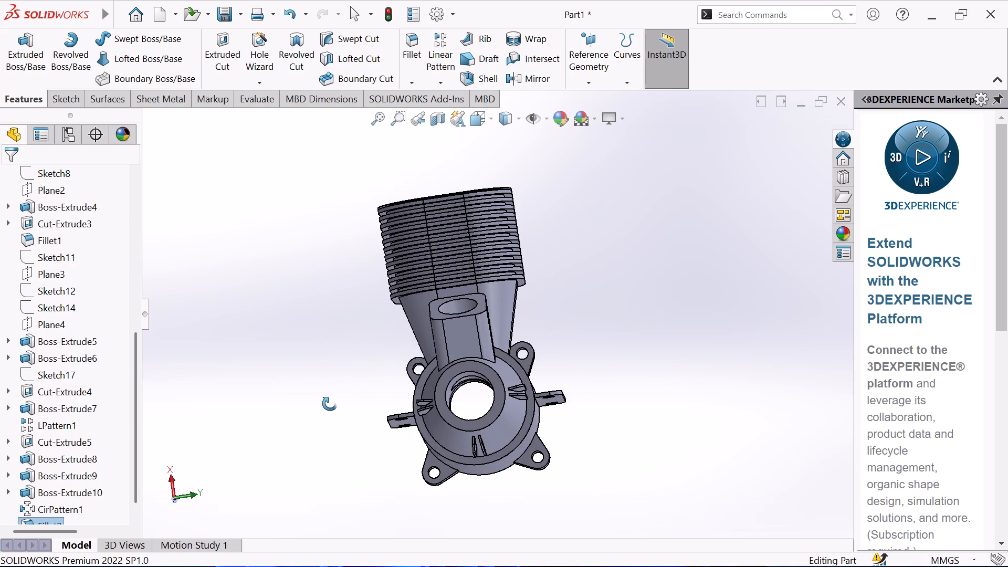
Examine the housing from all sides, including the conical nose ribs, angled port, finned cylinder, side flanges and the lugs around the rear opening.
middle_click_drag(330, 404, 373, 396)
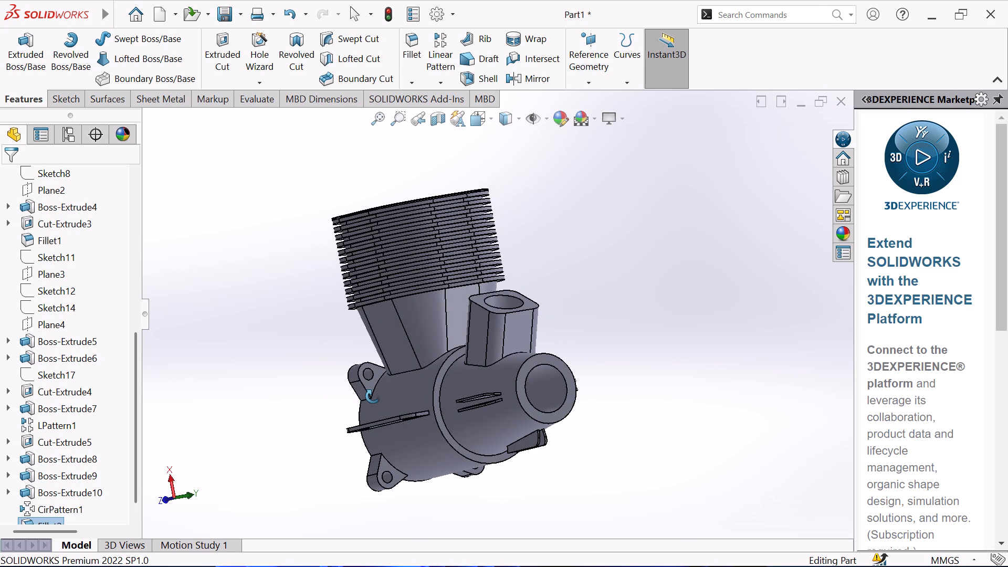
middle_click_drag(373, 396, 384, 393)
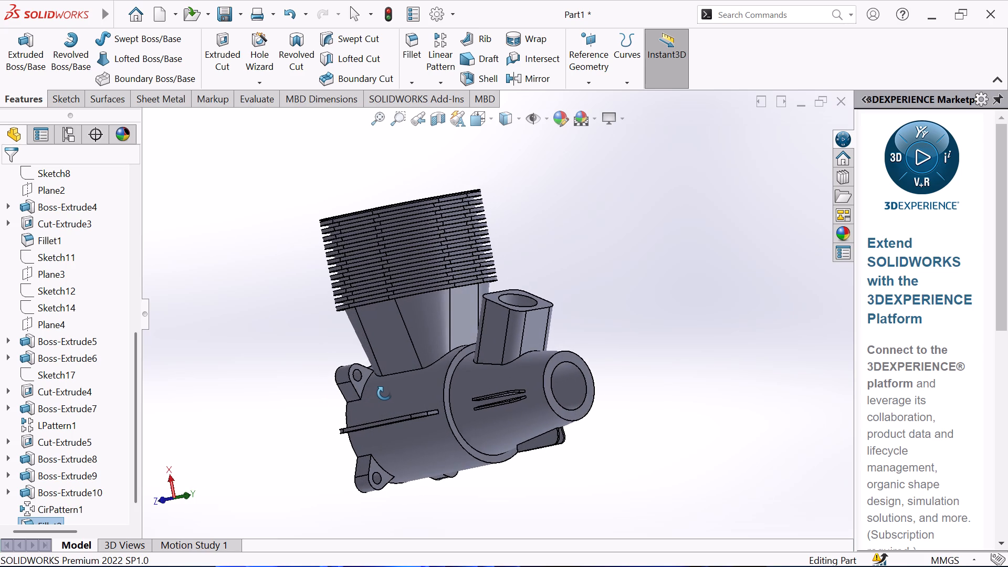
middle_click_drag(384, 393, 423, 394)
middle_click(423, 394)
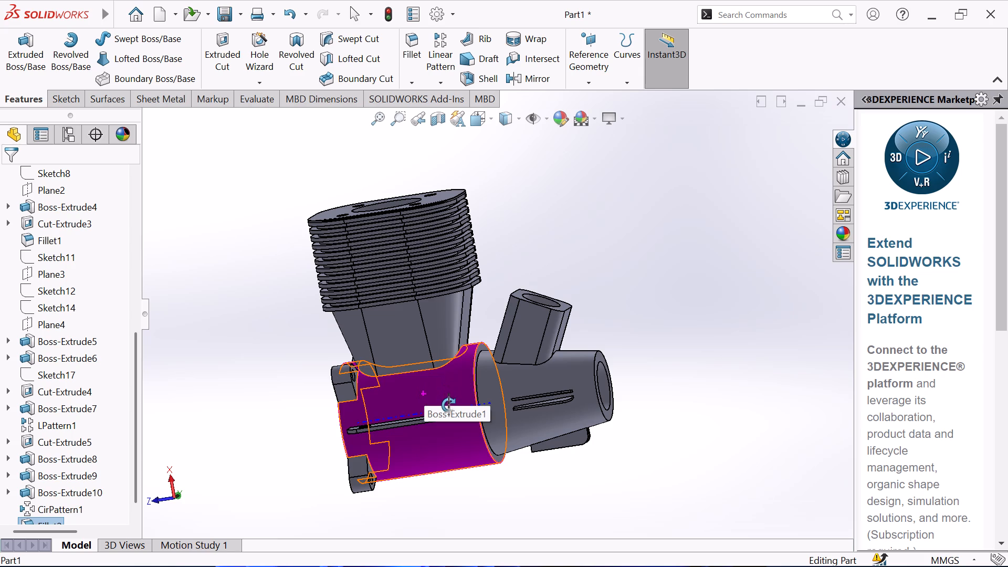
left_click(660, 356)
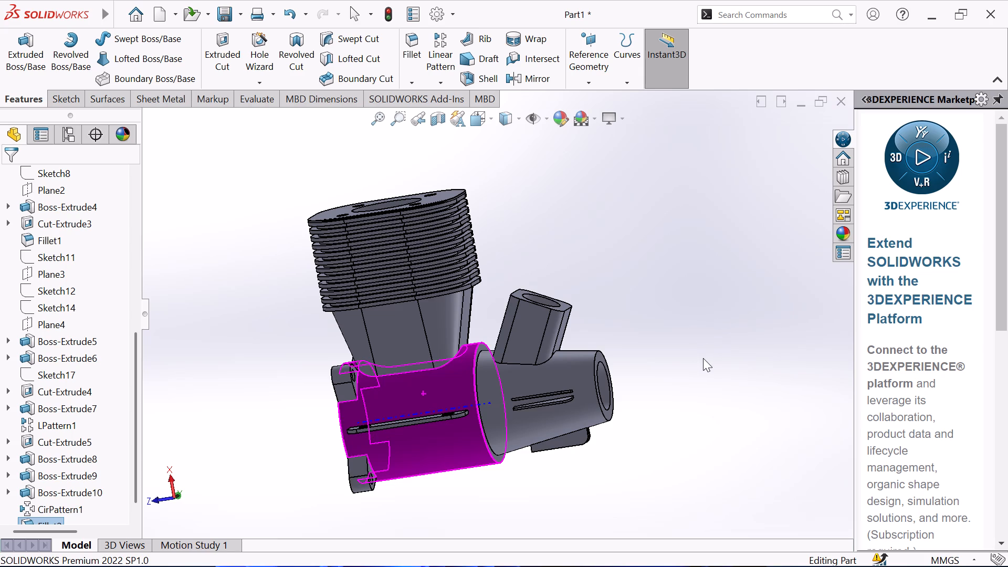
scroll(706, 355, "down", 1)
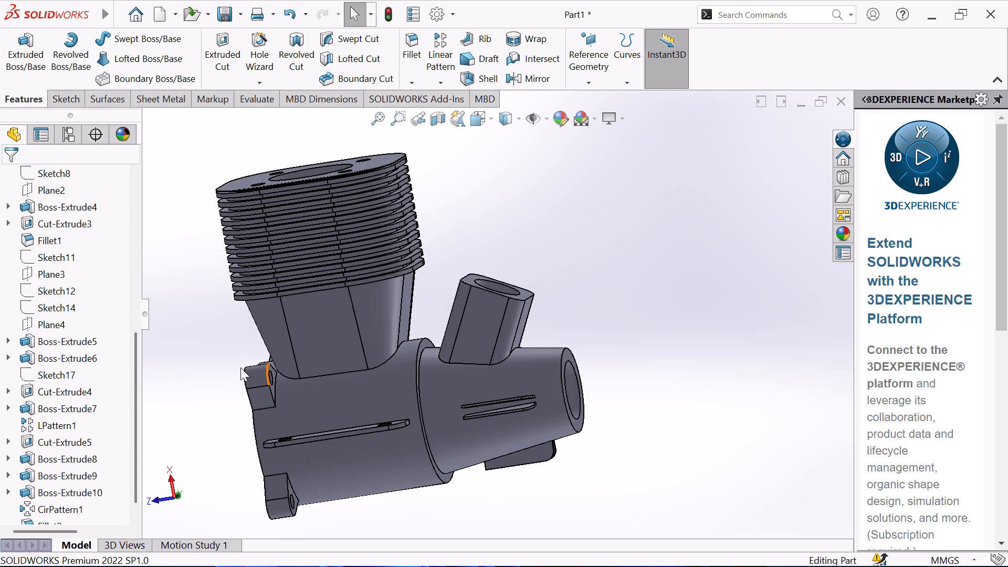
middle_click_drag(228, 349, 349, 320)
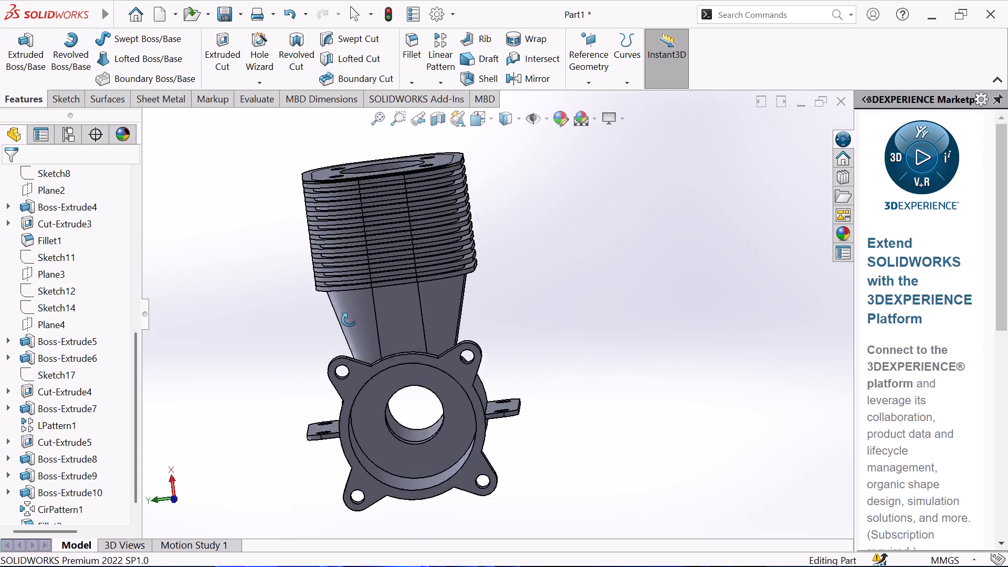
middle_click_drag(349, 320, 351, 337)
middle_click_drag(351, 350, 421, 407)
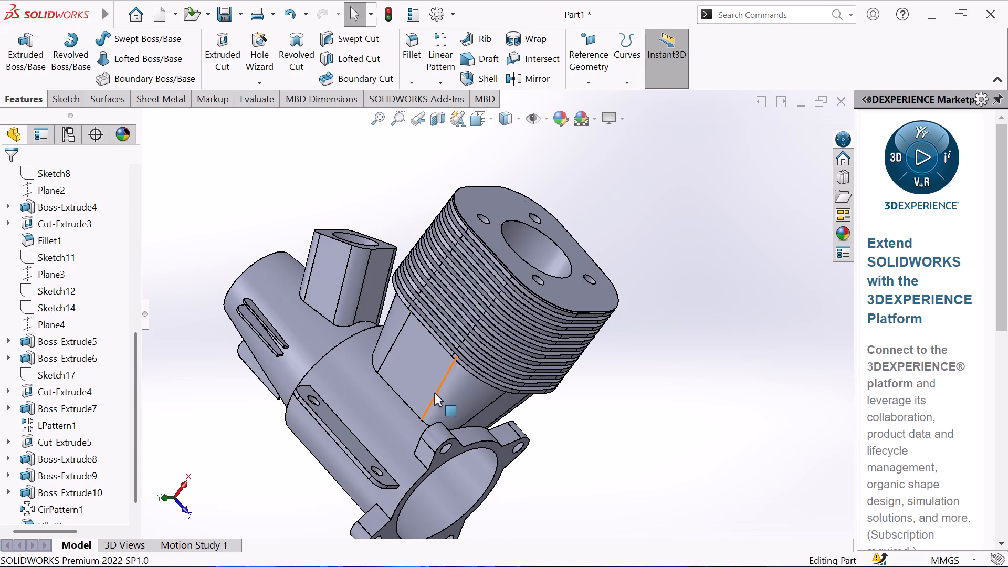
middle_click_drag(638, 384, 745, 376)
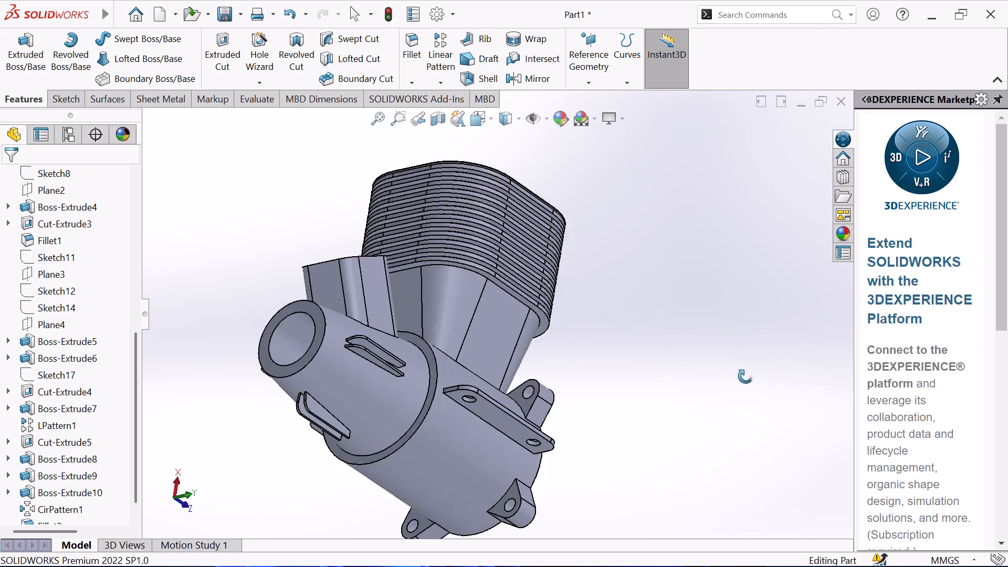
middle_click_drag(745, 376, 794, 490)
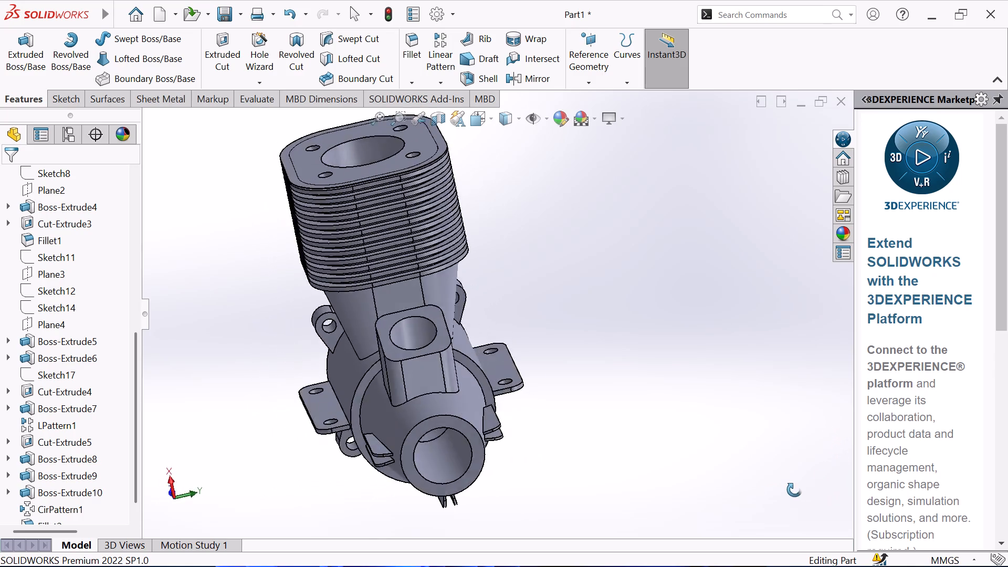
middle_click_drag(794, 490, 493, 552)
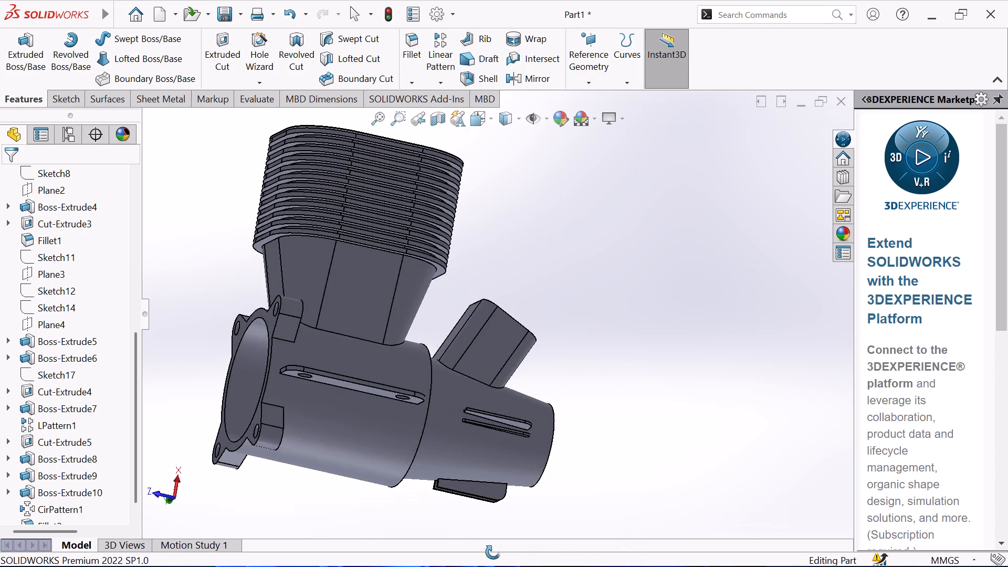
middle_click_drag(493, 552, 482, 548)
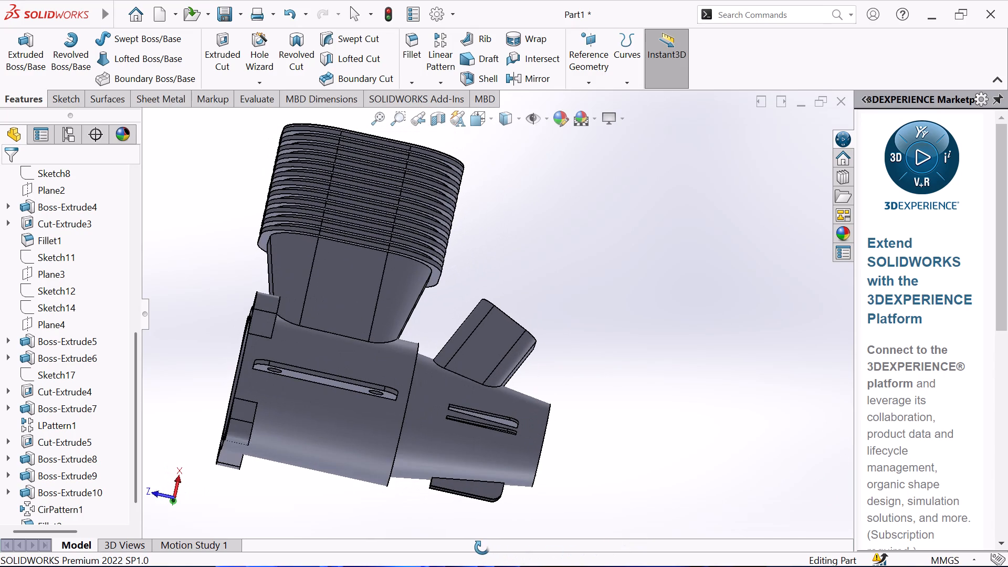
middle_click_drag(482, 548, 448, 566)
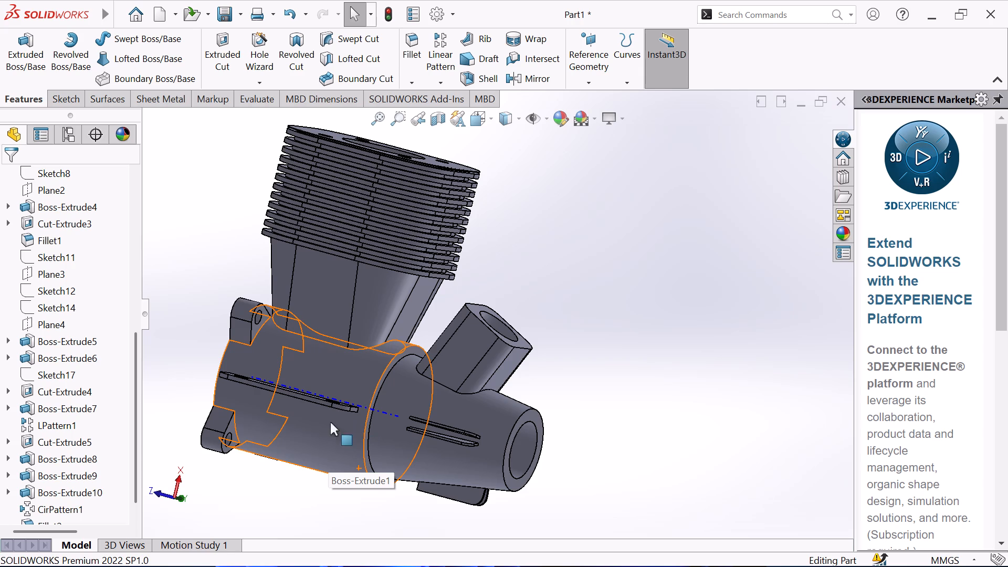
middle_click_drag(181, 309, 201, 403)
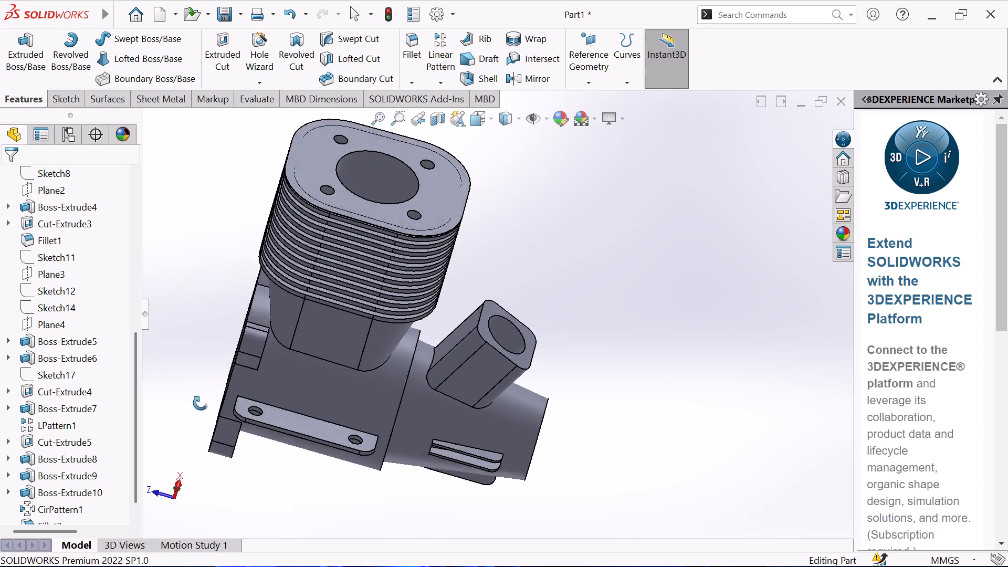
middle_click_drag(201, 403, 276, 370)
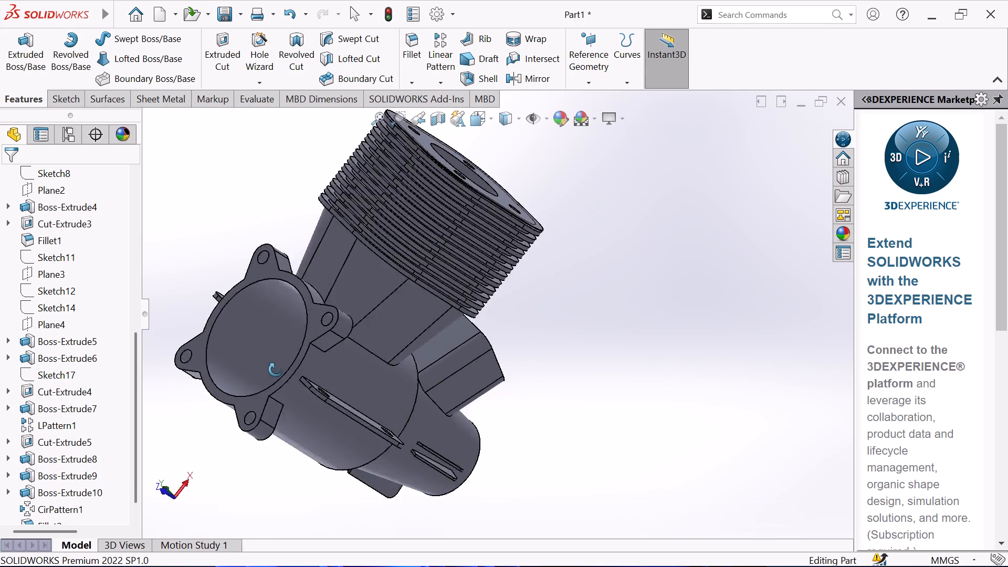
middle_click_drag(276, 370, 213, 399)
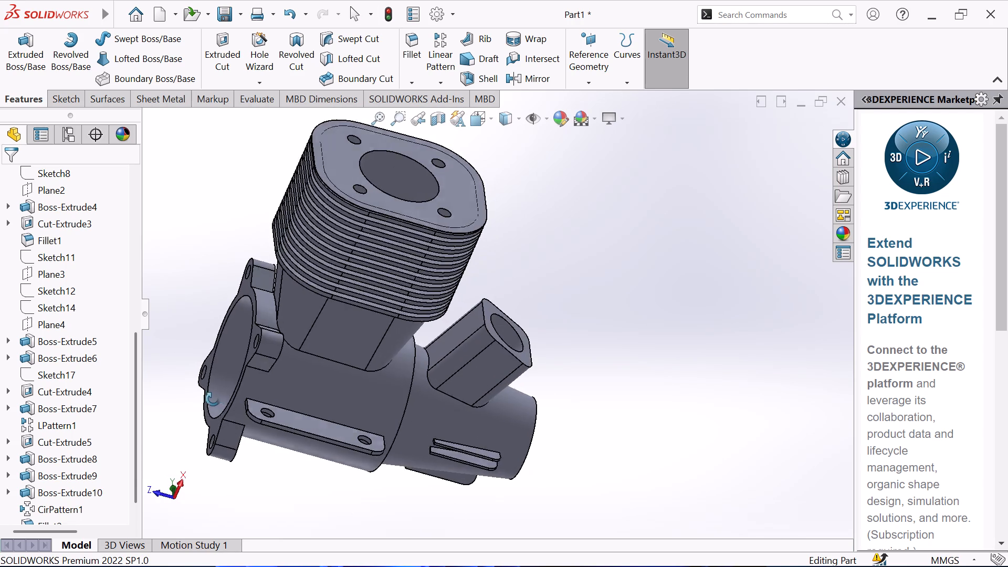
middle_click_drag(213, 399, 196, 388)
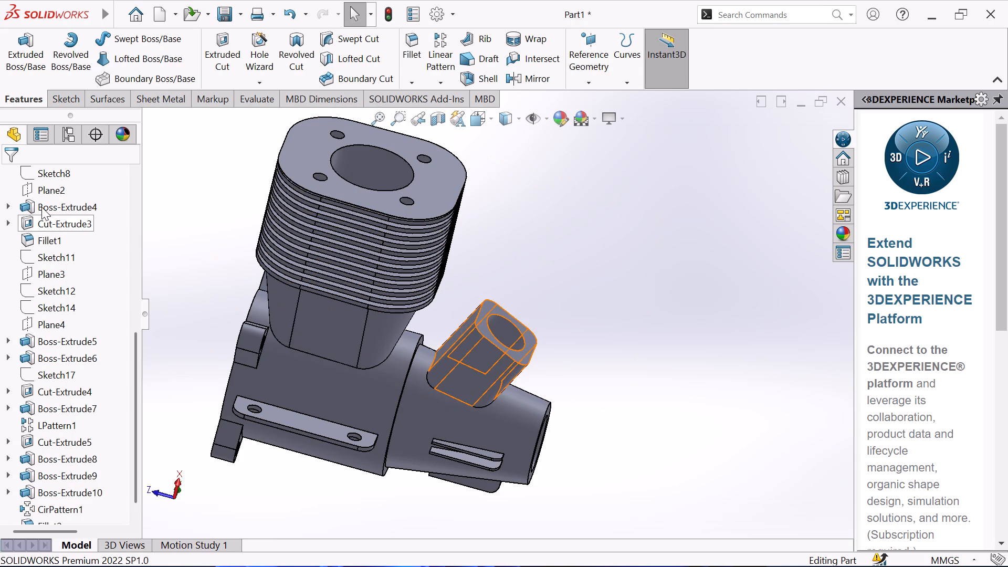
Edit the extrusion of the mounting lugs around the rear opening (Boss-Extrude2) and set its blind depth to 3 mm.
scroll(41, 210, "up", 1)
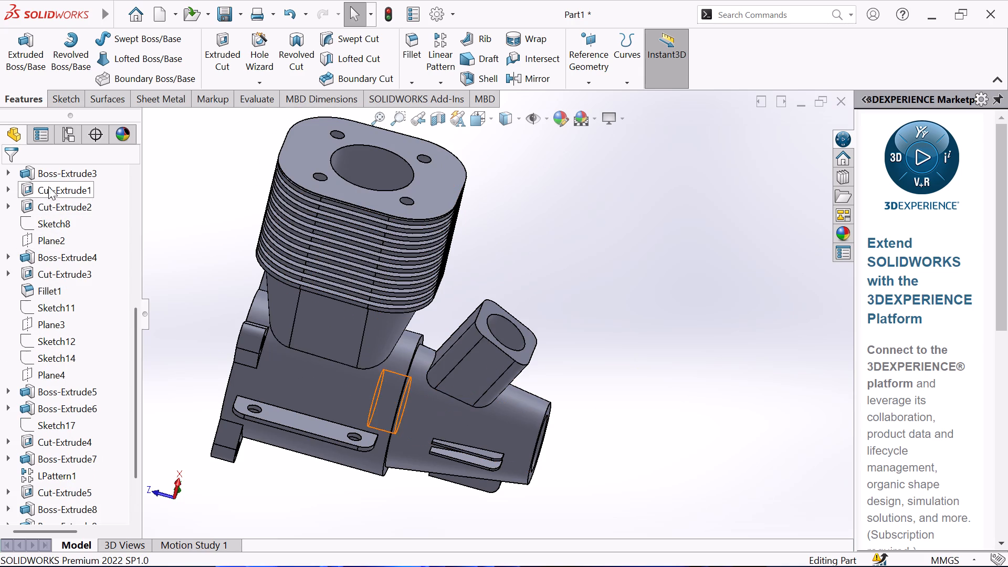
scroll(48, 177, "up", 1)
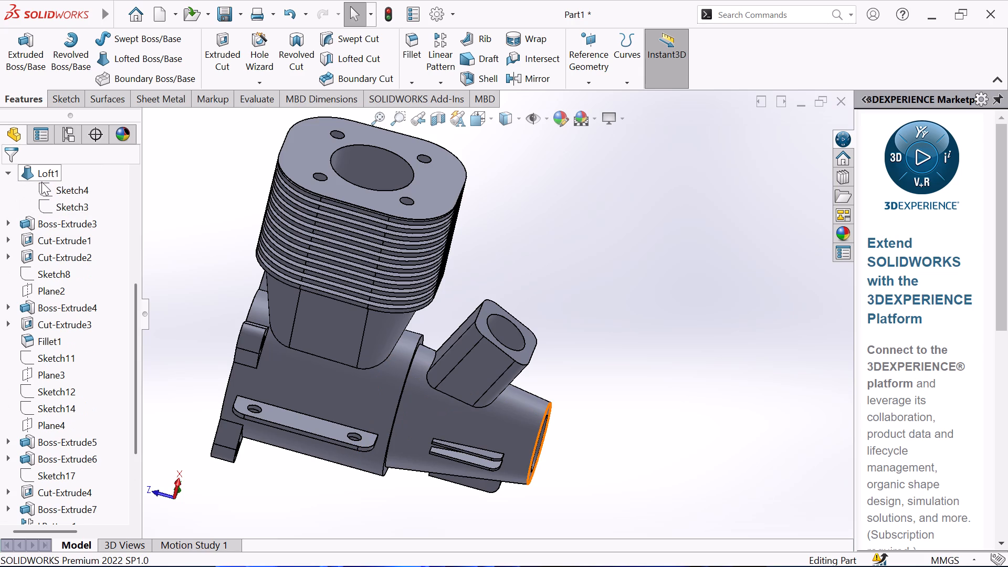
scroll(41, 182, "up", 1)
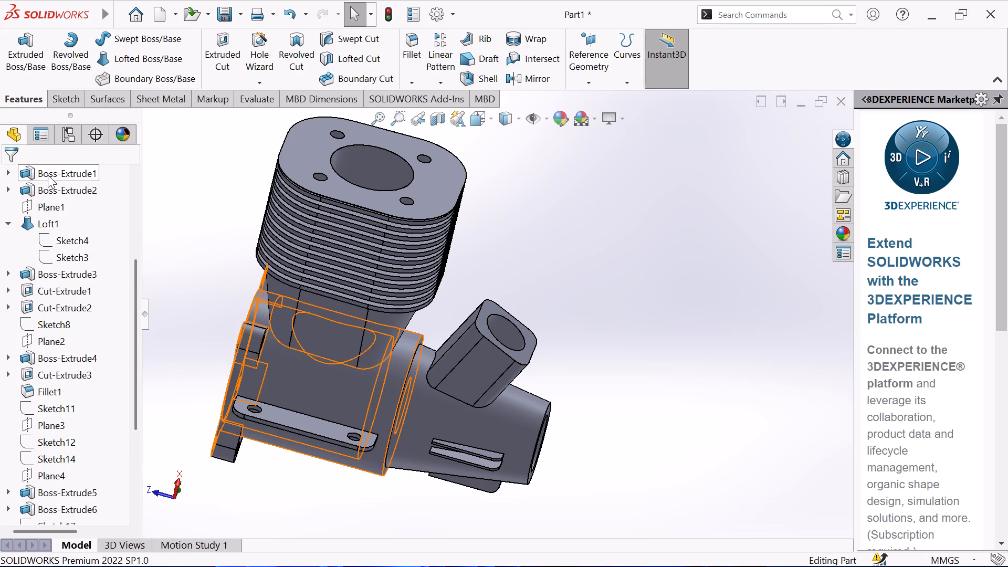
left_click(44, 189)
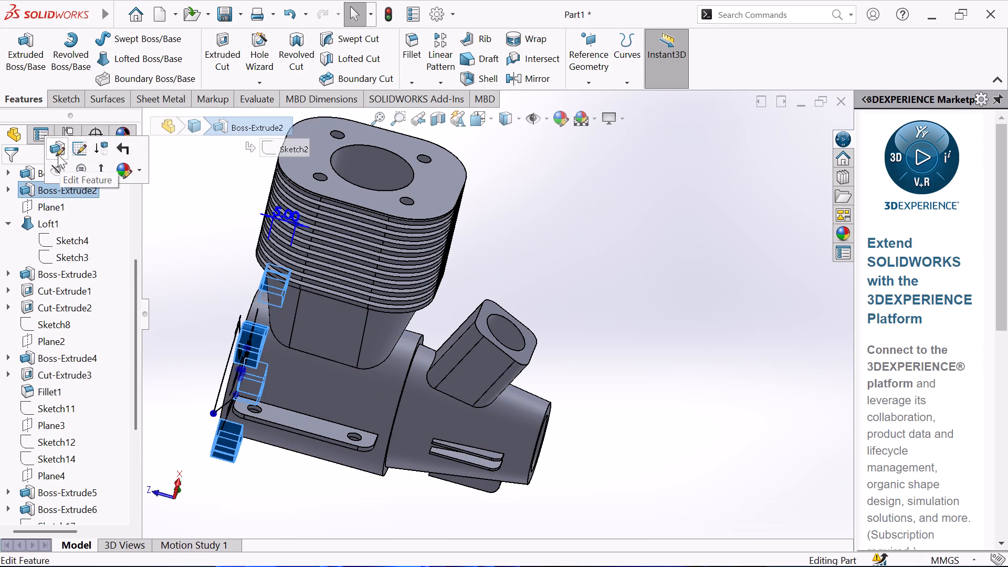
left_click(58, 154)
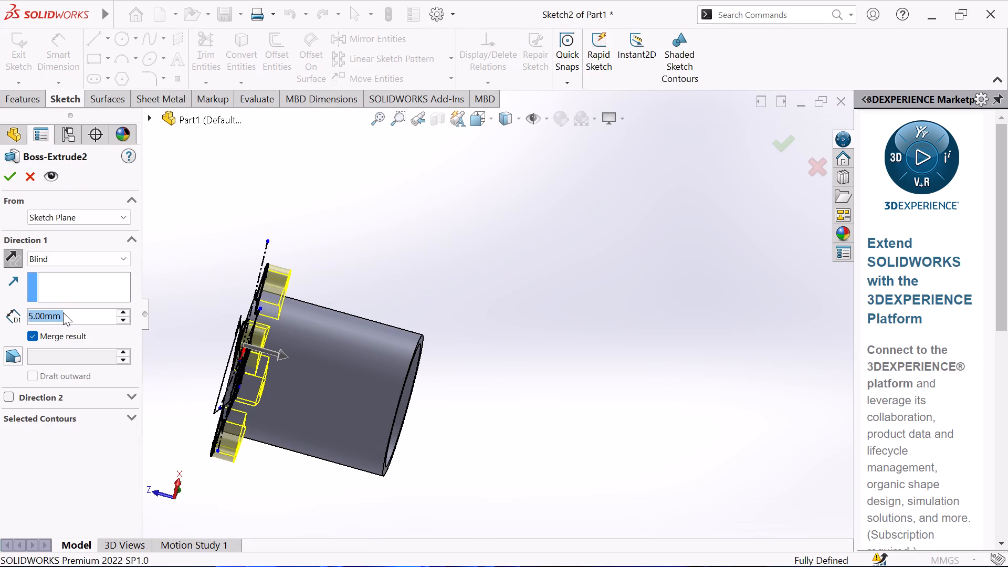
key("3")
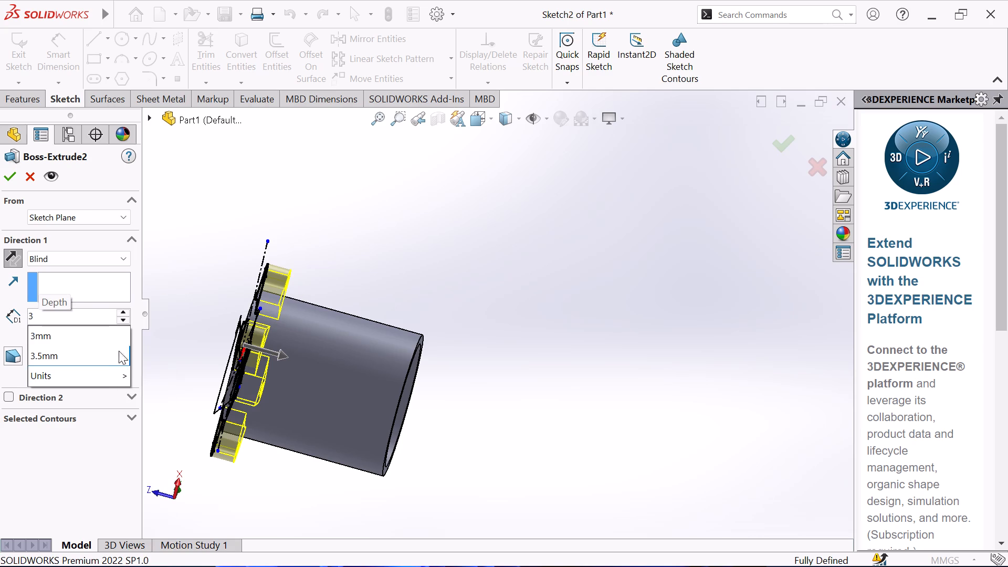
left_click(13, 171)
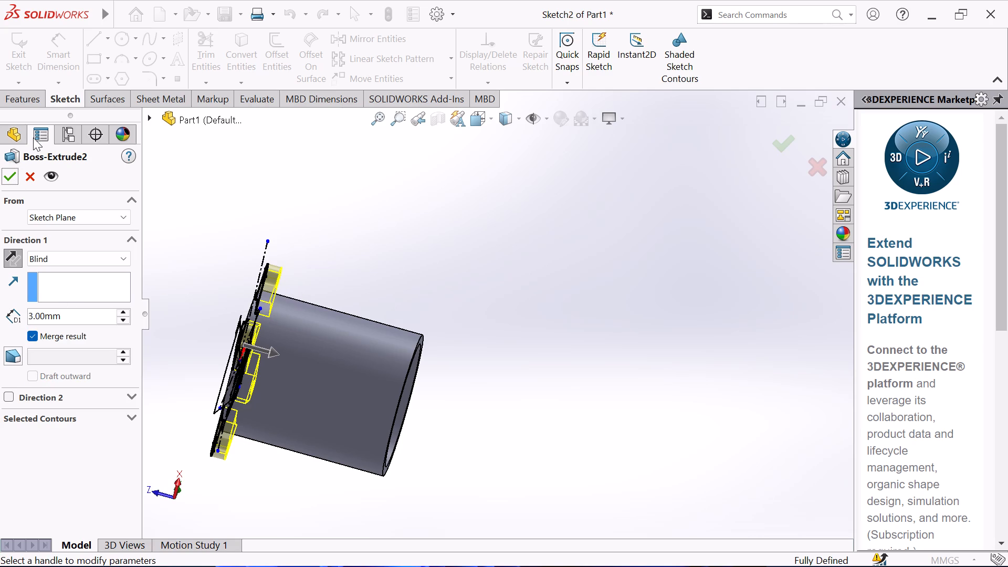
left_click(5, 178)
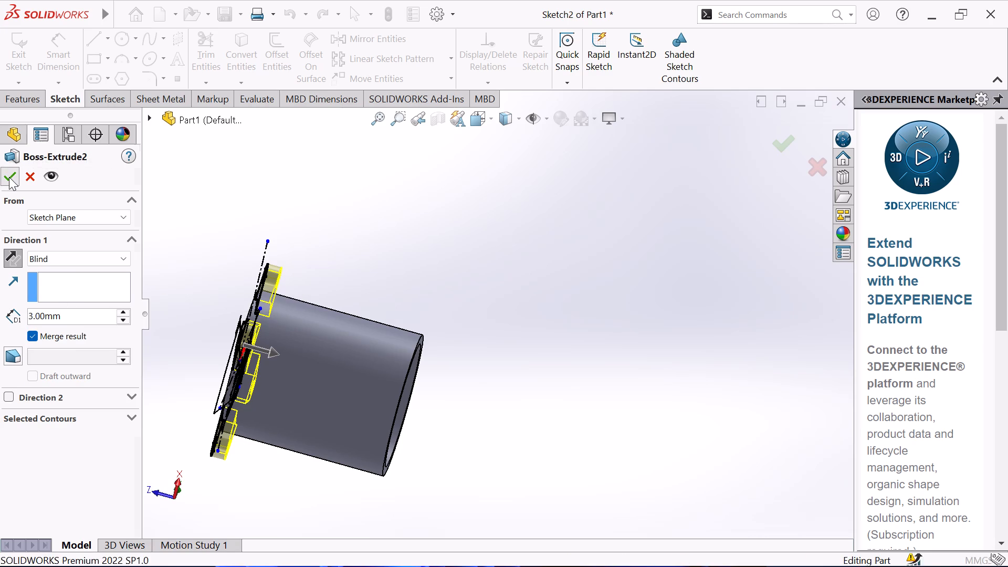
left_click(210, 216)
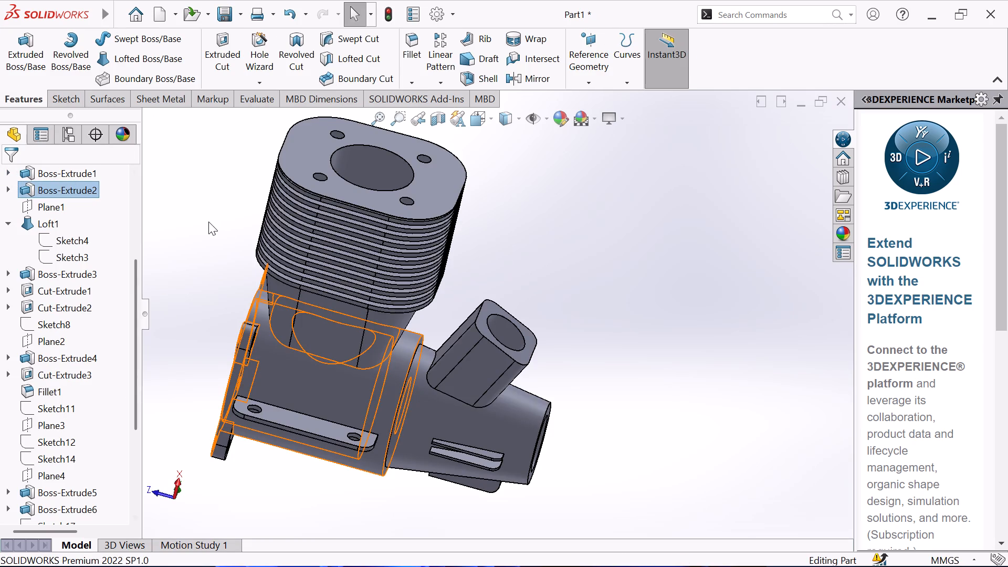
Examine the whole housing from all sides, checking the rear mounting lugs against the body, side flanges, port and finned cylinder.
middle_click_drag(222, 243, 260, 191)
scroll(230, 232, "up", 1)
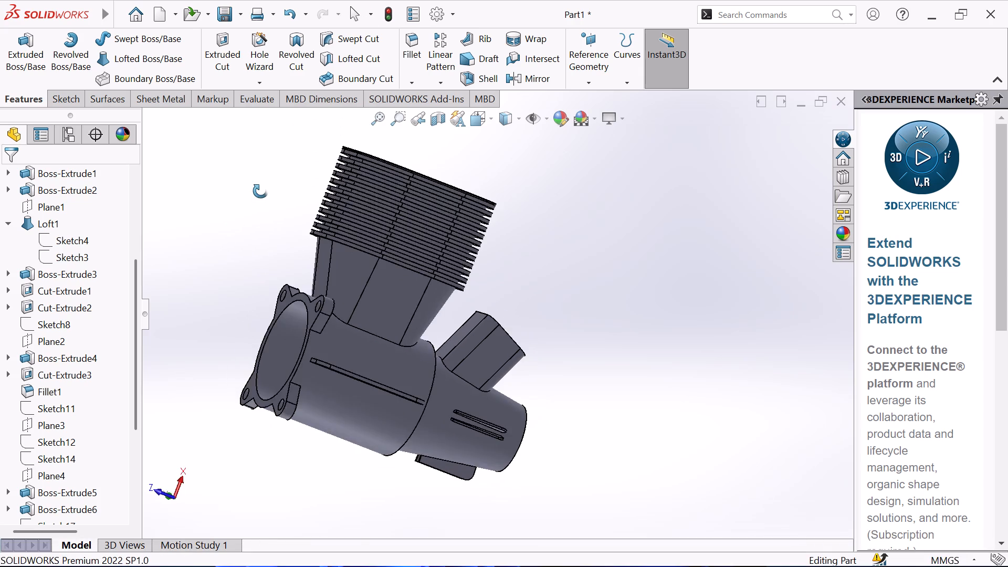
middle_click_drag(260, 191, 352, 342)
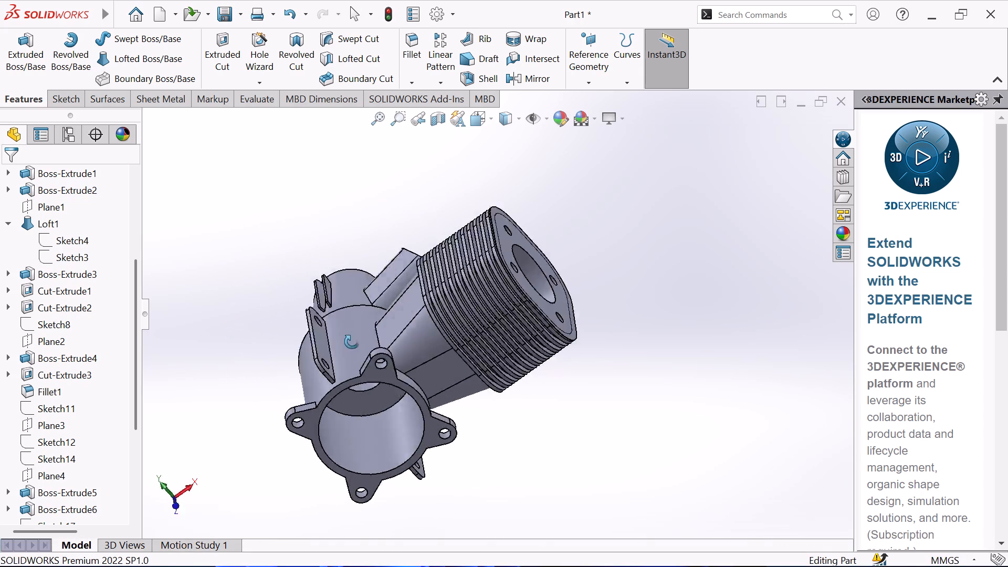
middle_click_drag(352, 342, 356, 496)
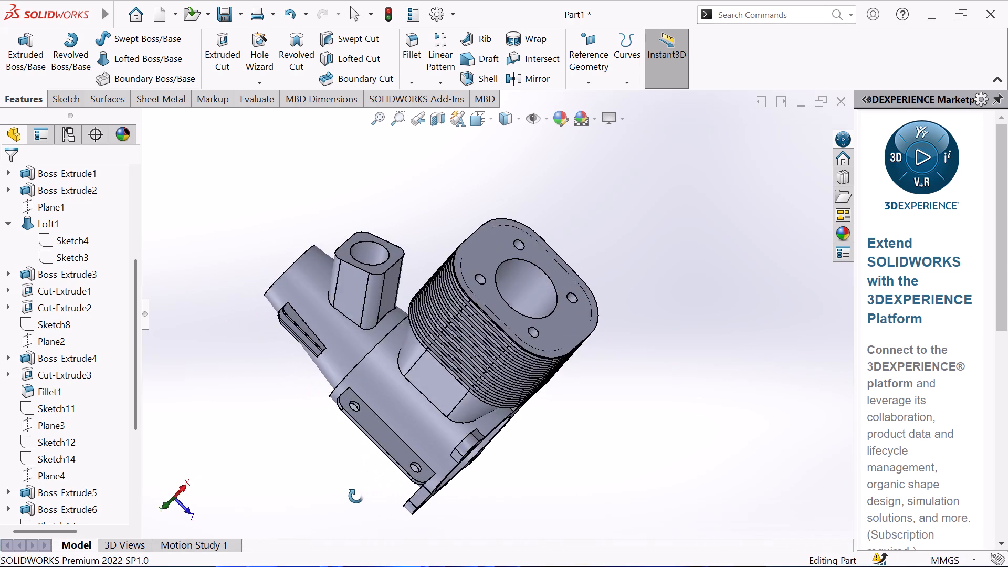
middle_click_drag(356, 496, 409, 463)
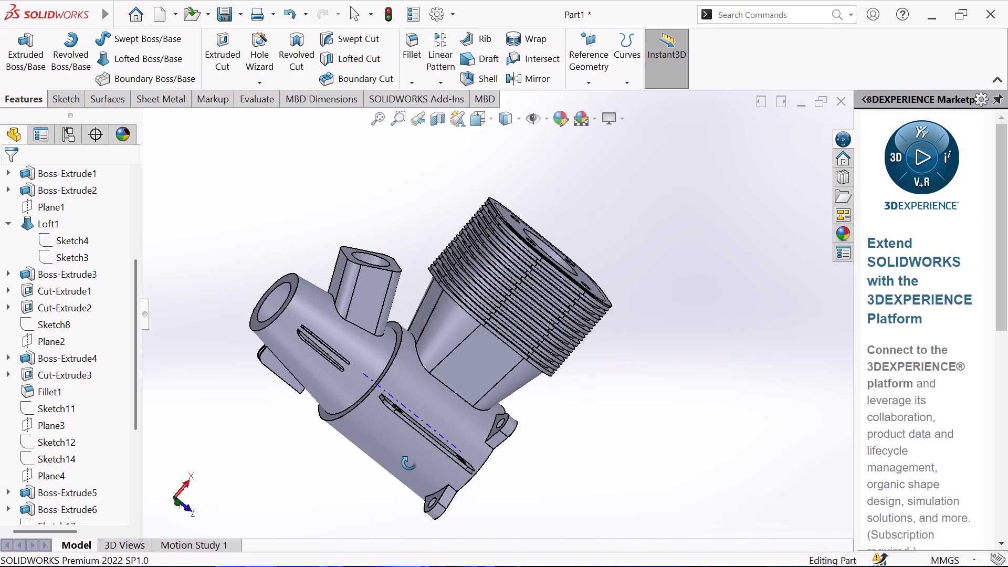
middle_click_drag(409, 463, 408, 464)
scroll(169, 285, "up", 1)
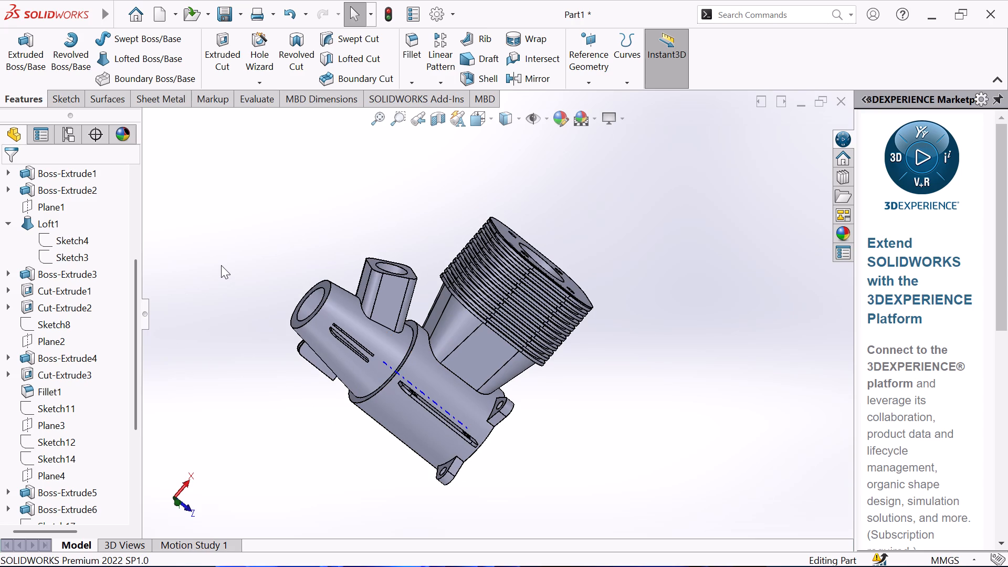
middle_click_drag(219, 263, 235, 272)
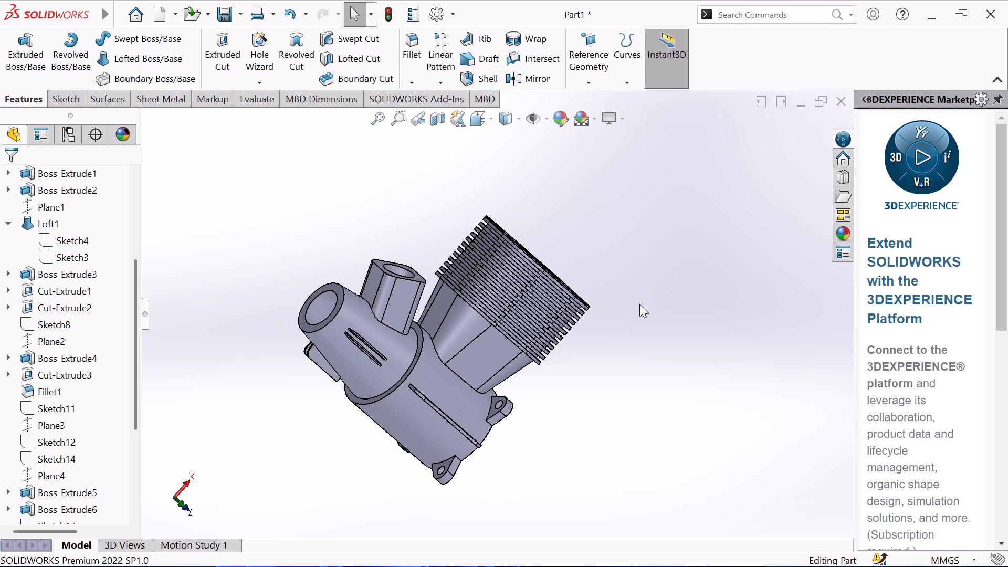
middle_click_drag(611, 290, 296, 270)
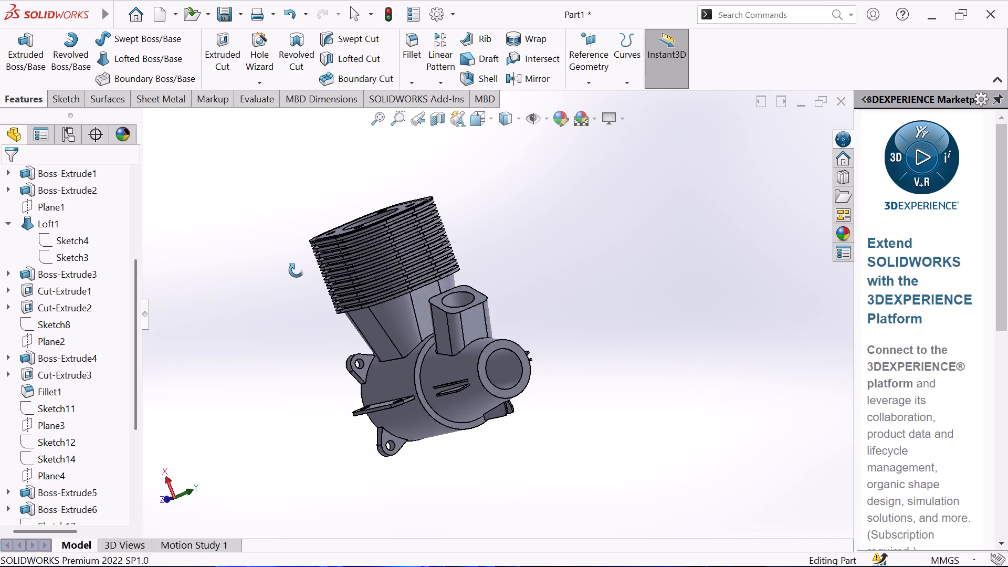
middle_click_drag(296, 270, 307, 351)
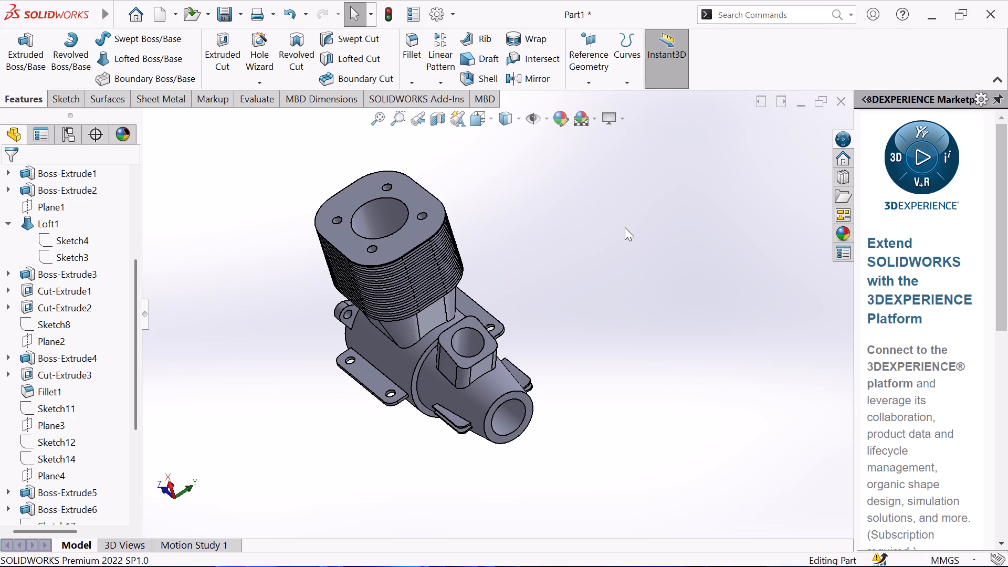
middle_click_drag(581, 258, 591, 229)
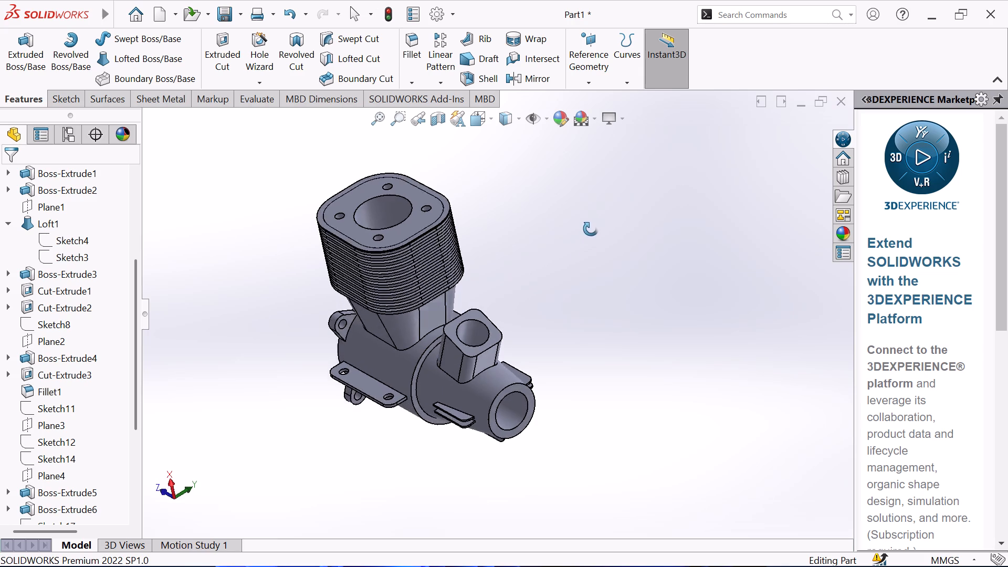
middle_click_drag(591, 229, 608, 187)
middle_click_drag(484, 276, 543, 287)
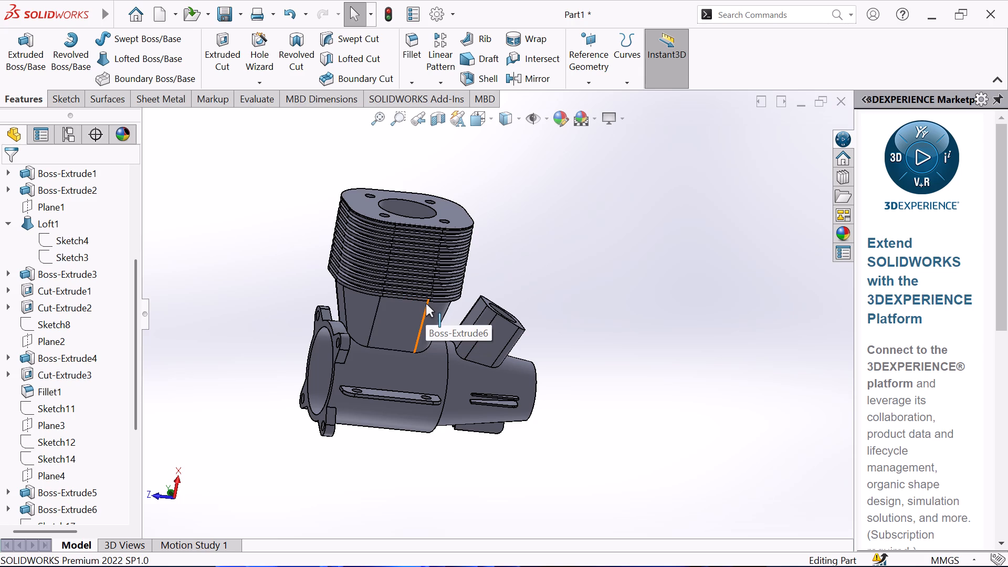
Examine the whole housing, looking into the lugged rear opening, at the side flanges and finned cylinder, and around to the nose.
scroll(307, 319, "up", 1)
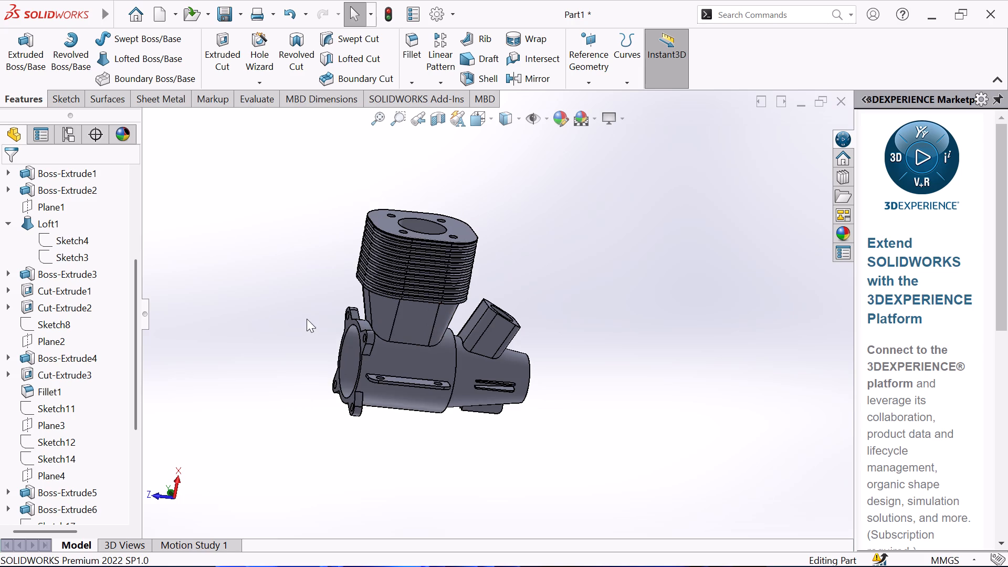
middle_click_drag(307, 318, 392, 323)
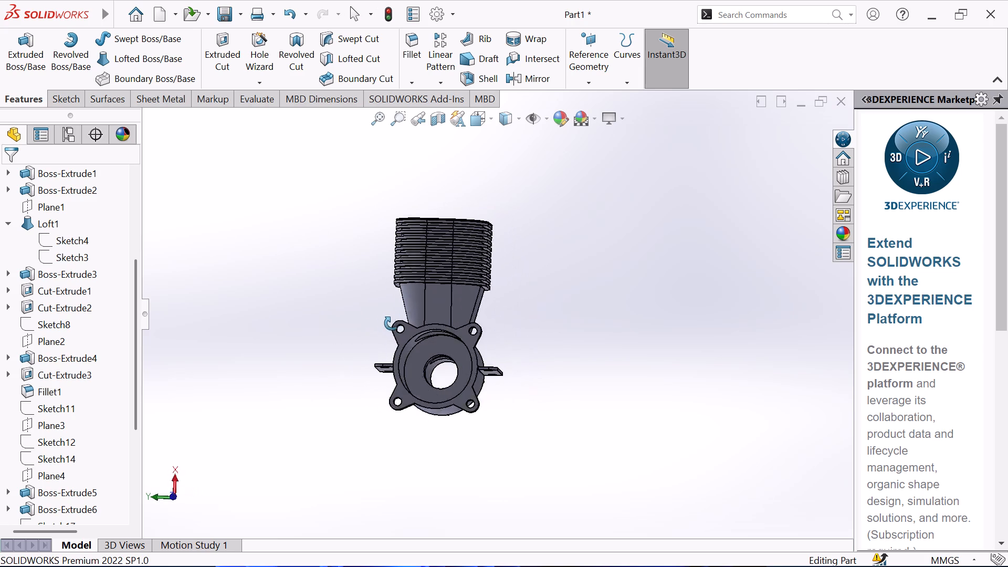
middle_click_drag(392, 323, 397, 297)
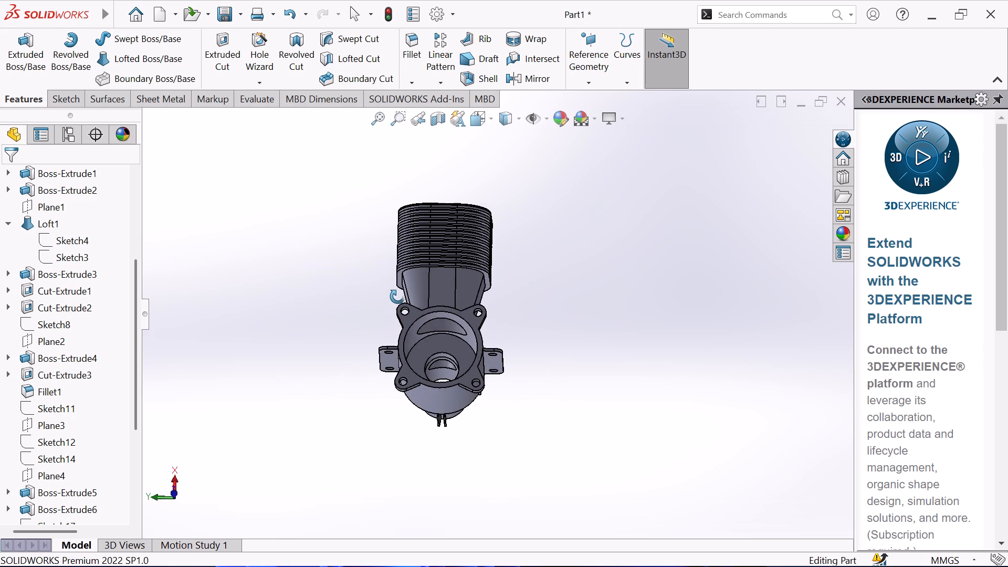
middle_click_drag(397, 297, 397, 308)
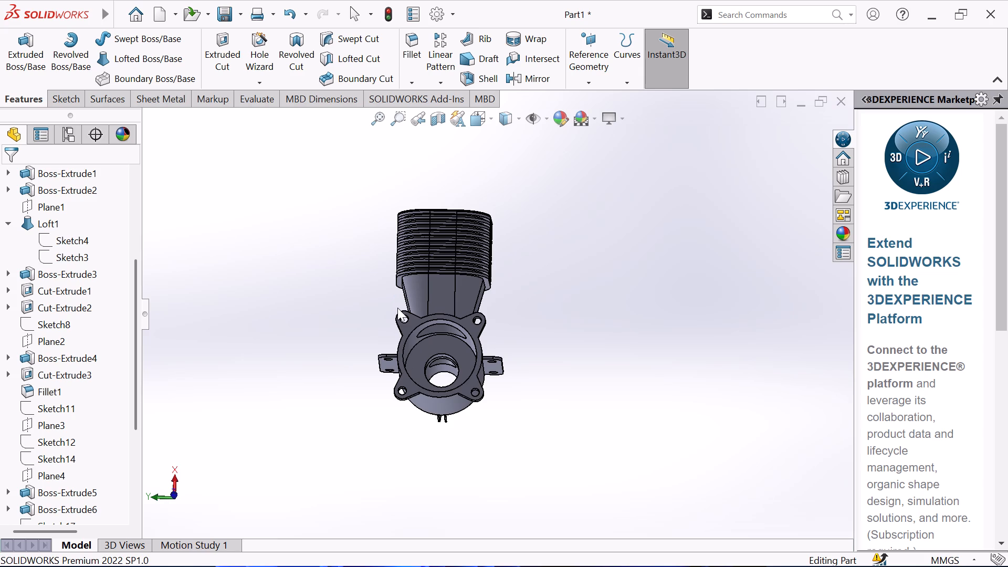
scroll(517, 296, "up", 1)
middle_click_drag(517, 296, 444, 331)
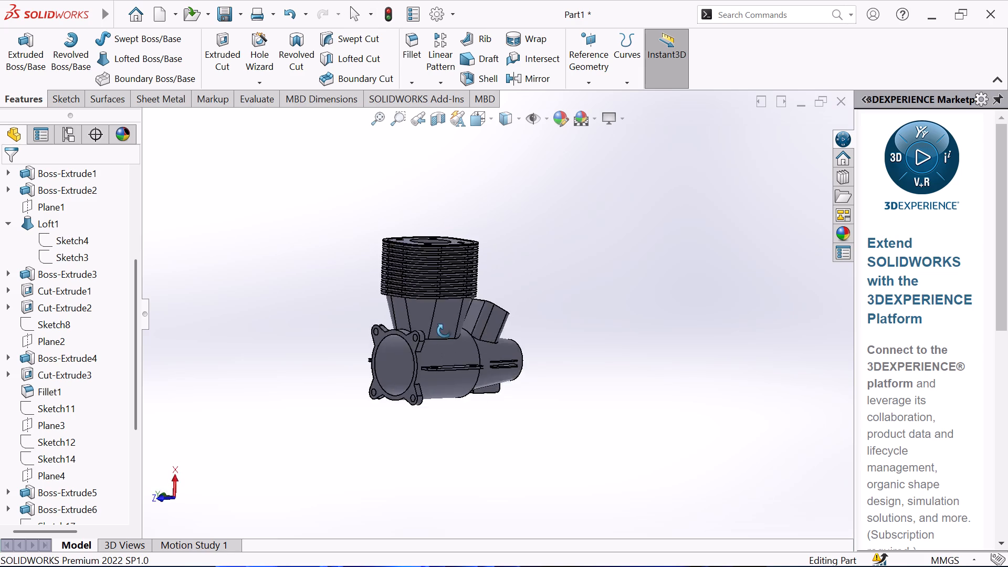
middle_click_drag(444, 331, 231, 457)
Start a 2 mm fillet and select the rear outer corner edges of the first pair of ribs on the conical nose.
scroll(442, 444, "down", 3)
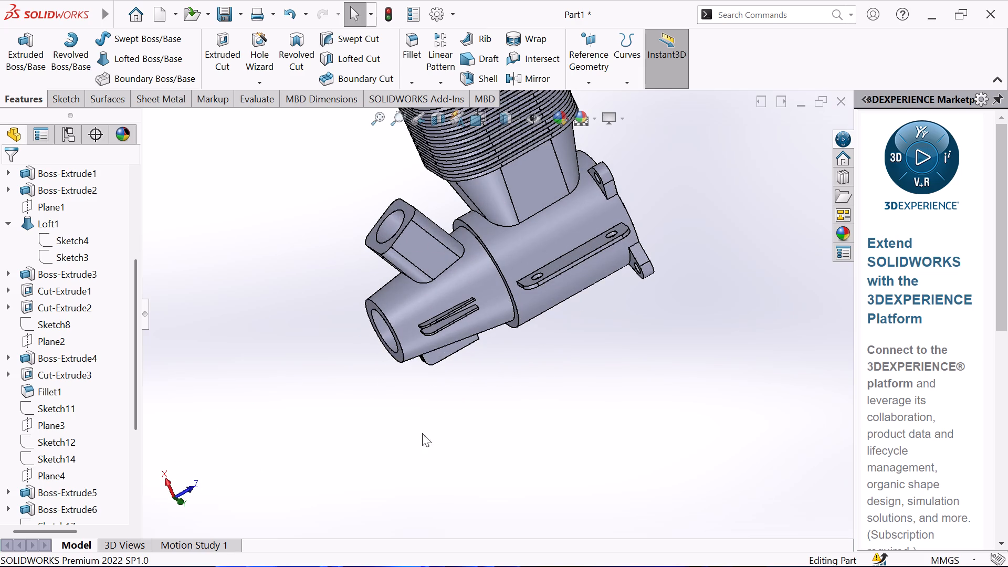
scroll(469, 304, "down", 2)
middle_click_drag(431, 397, 438, 436)
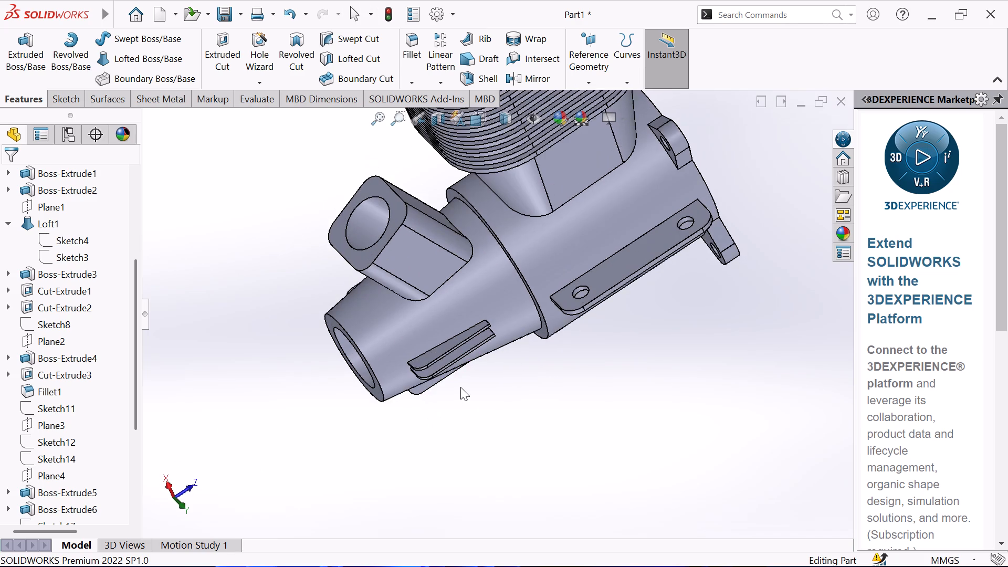
scroll(460, 387, "down", 4)
middle_click_drag(462, 351, 460, 363)
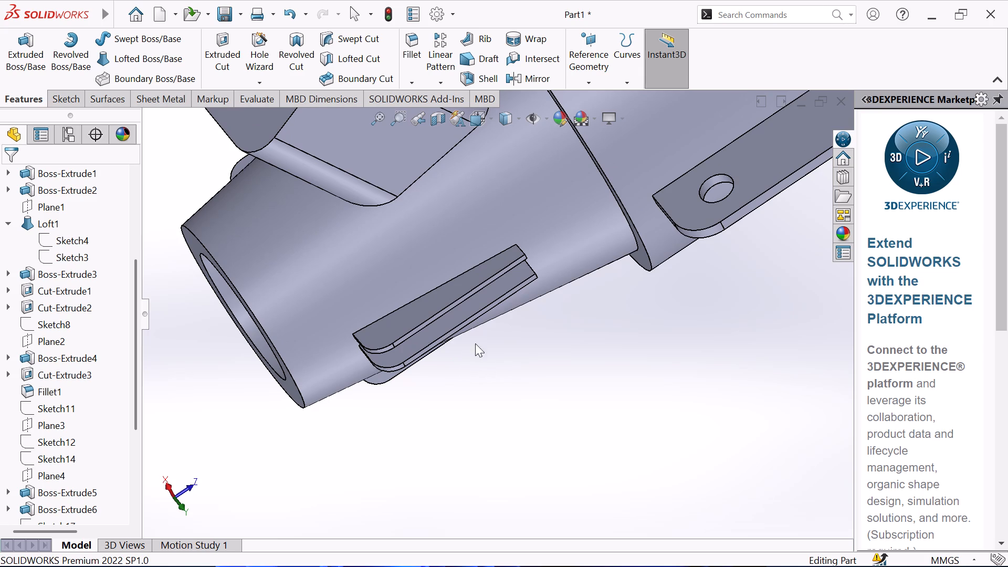
left_click(415, 45)
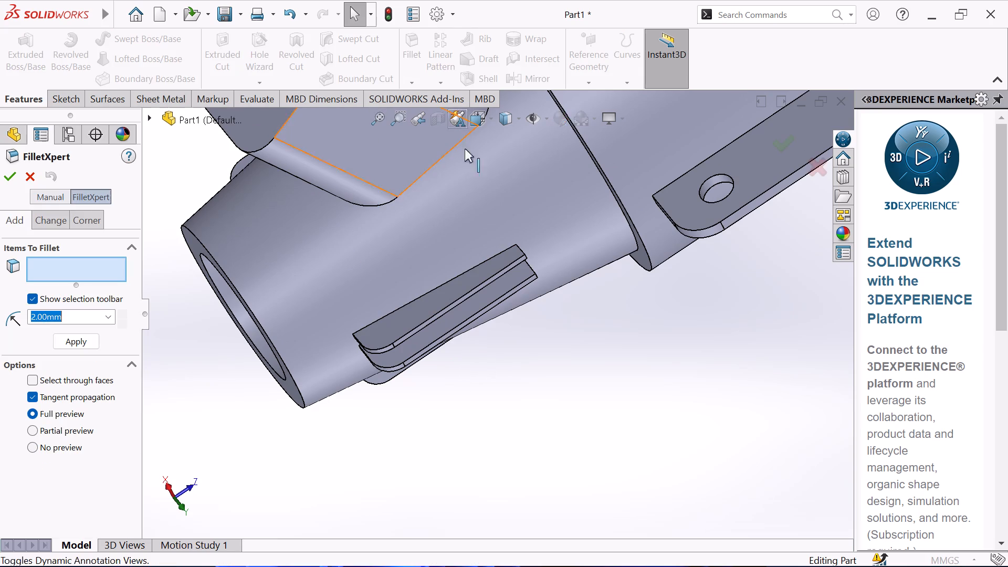
scroll(516, 283, "down", 3)
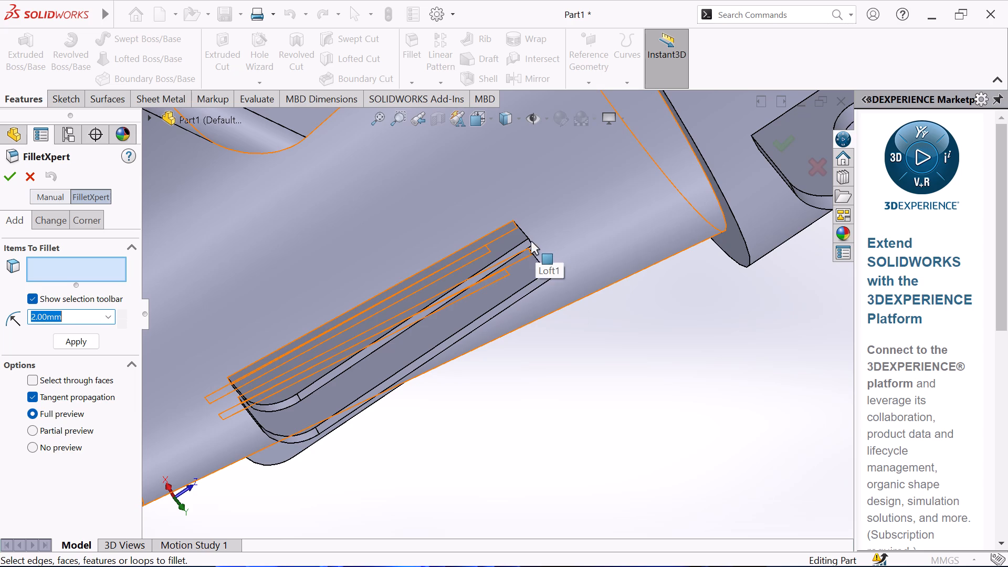
left_click(529, 242)
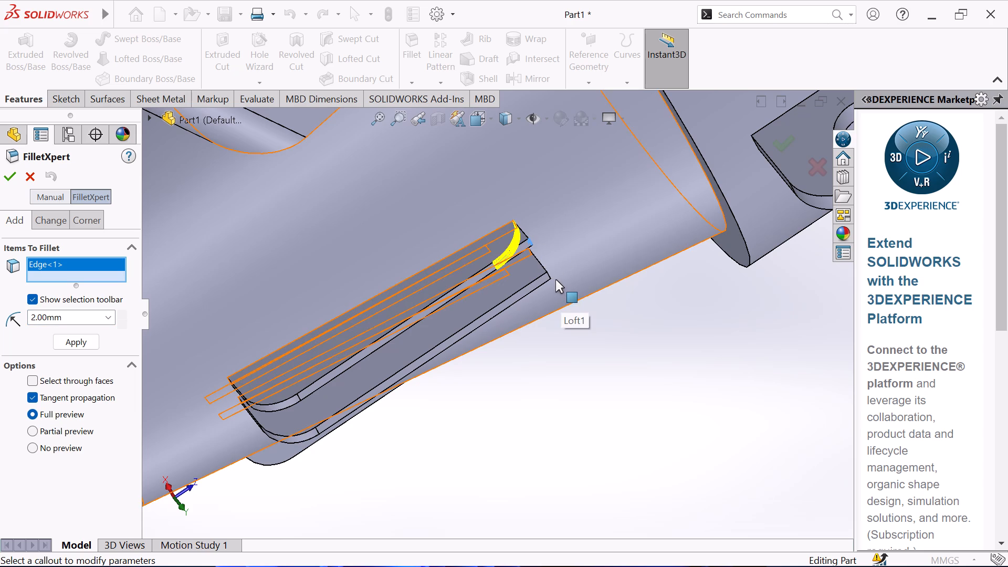
left_click(547, 275)
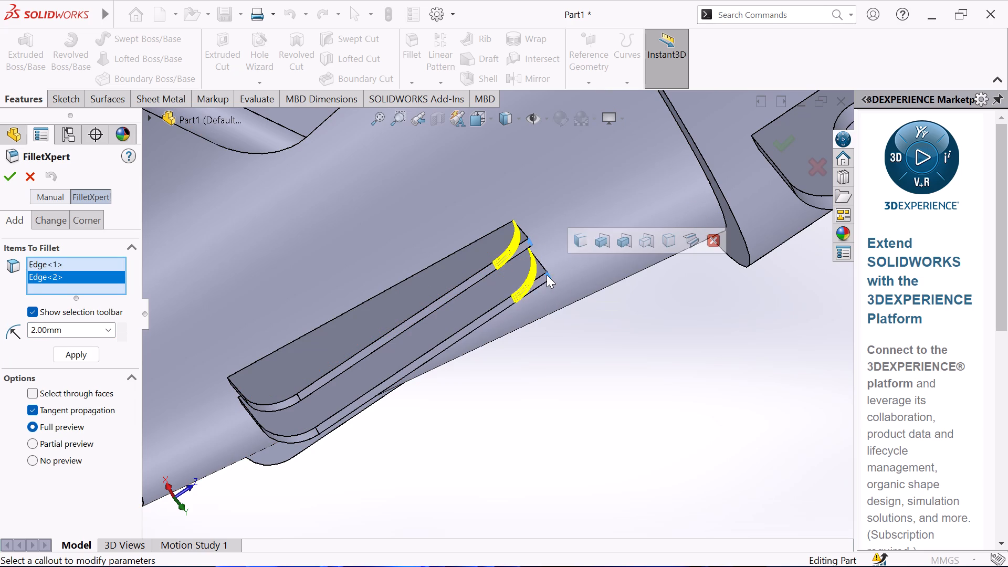
Add the rear outer corner edges of the second pair of nose ribs to the 2 mm fillet selection.
scroll(443, 316, "up", 2)
scroll(545, 371, "up", 1)
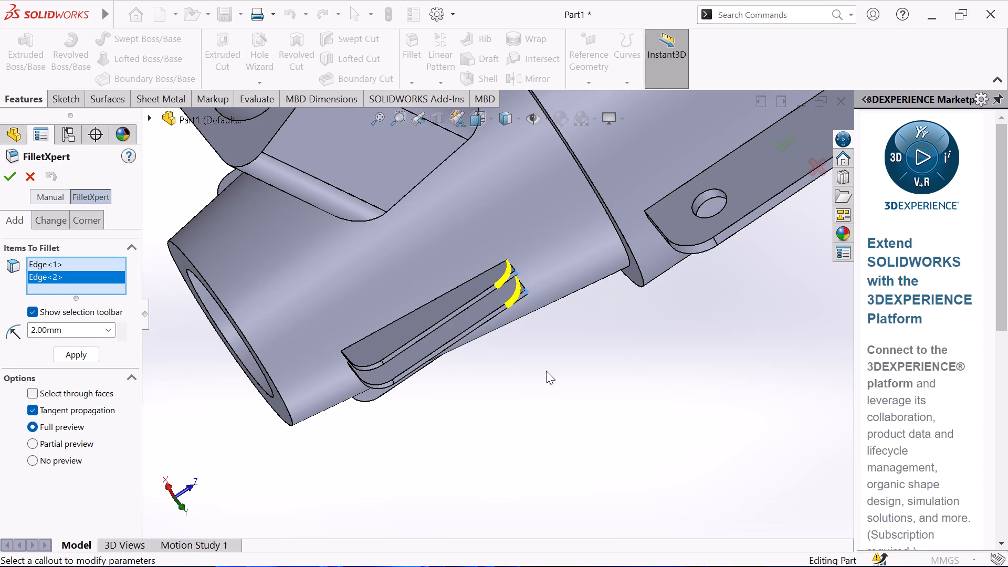
middle_click_drag(546, 366, 489, 230)
scroll(617, 421, "down", 2)
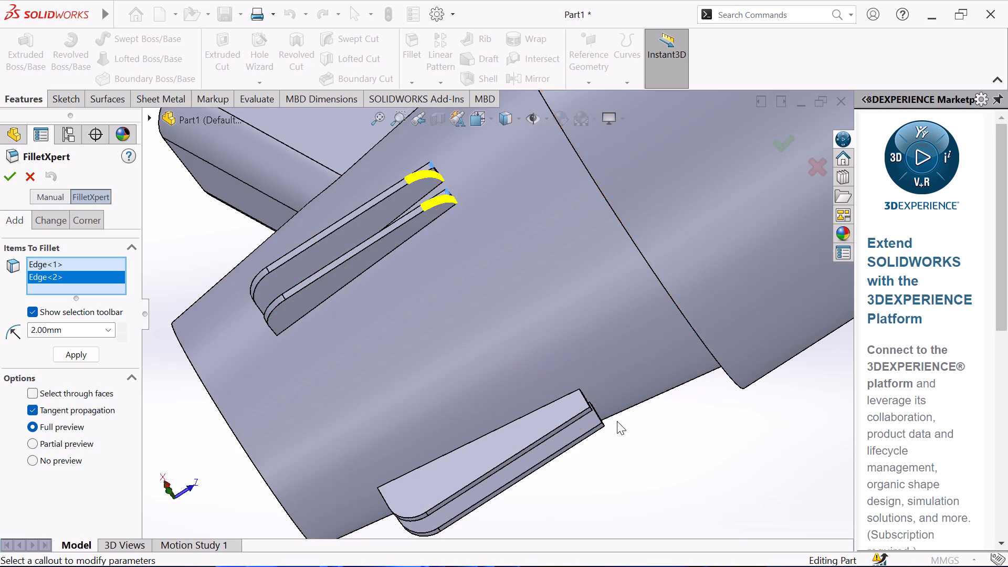
scroll(614, 418, "down", 3)
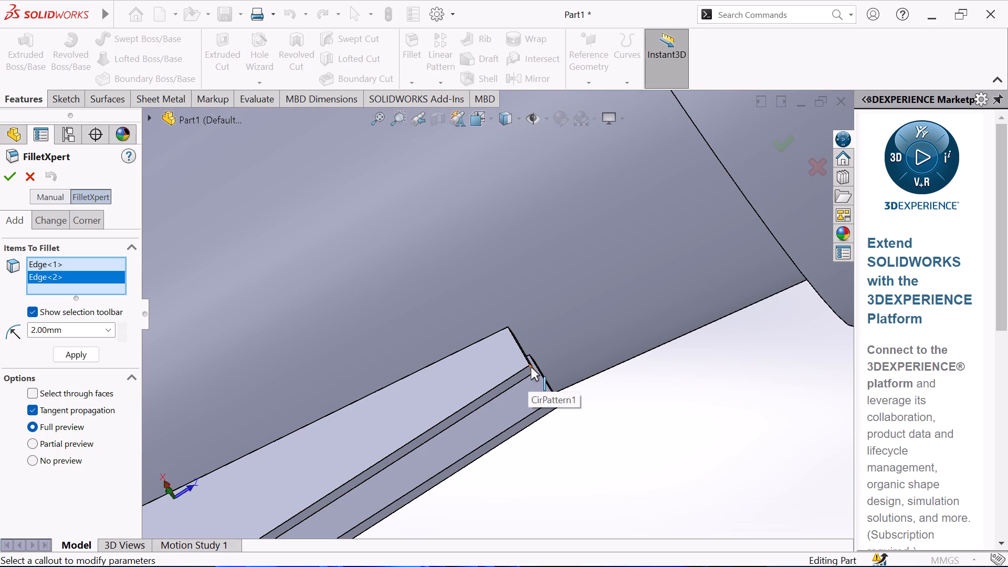
left_click(531, 367)
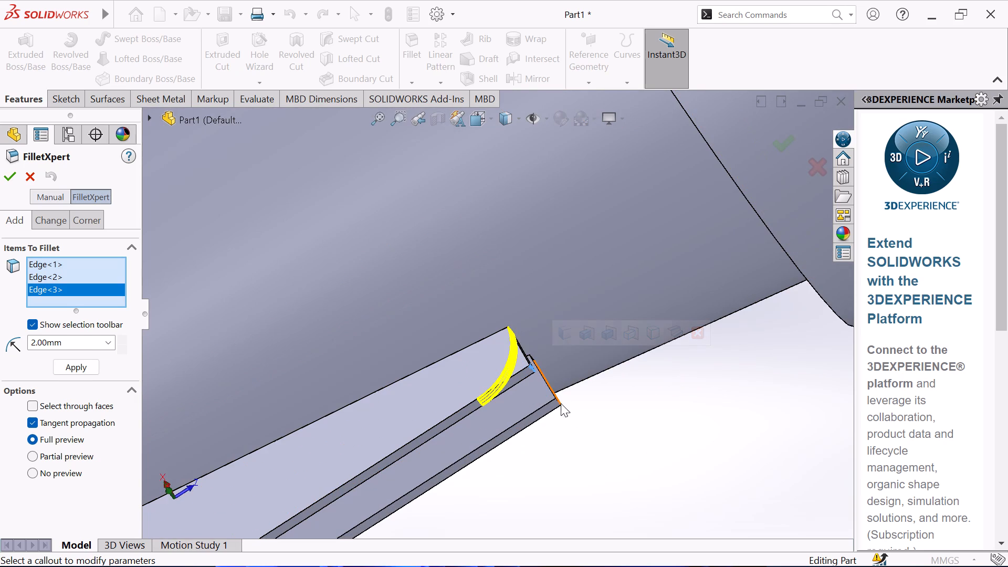
left_click(560, 405)
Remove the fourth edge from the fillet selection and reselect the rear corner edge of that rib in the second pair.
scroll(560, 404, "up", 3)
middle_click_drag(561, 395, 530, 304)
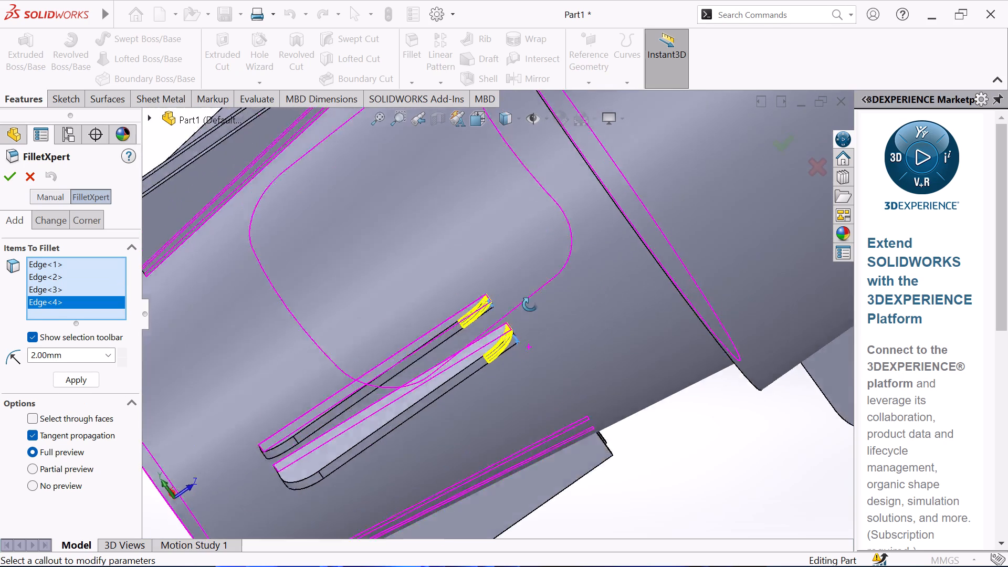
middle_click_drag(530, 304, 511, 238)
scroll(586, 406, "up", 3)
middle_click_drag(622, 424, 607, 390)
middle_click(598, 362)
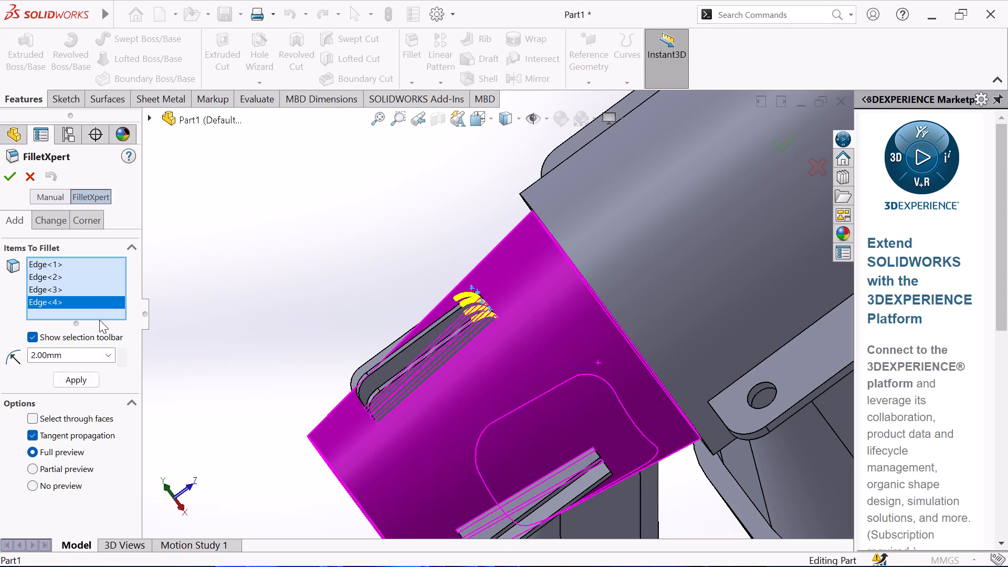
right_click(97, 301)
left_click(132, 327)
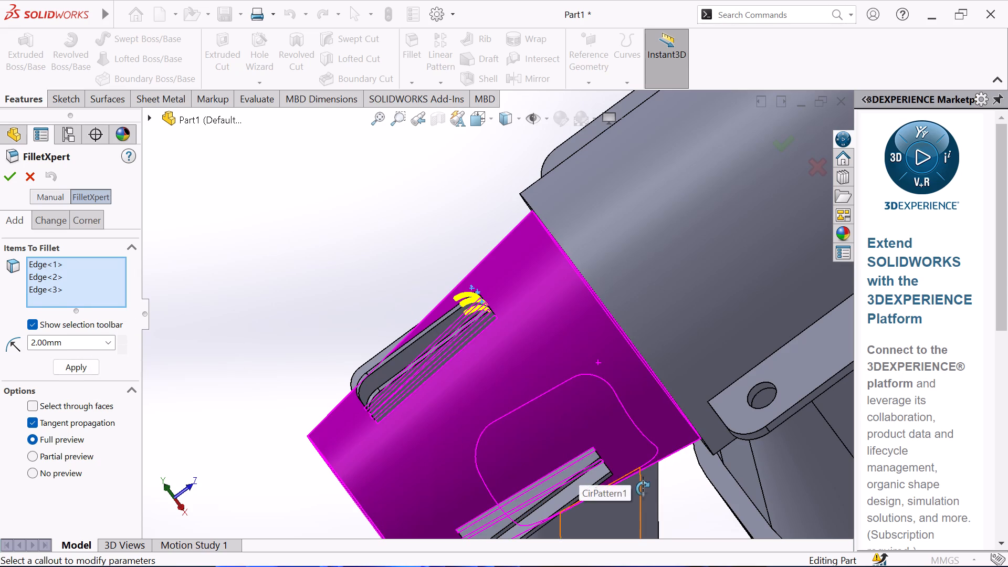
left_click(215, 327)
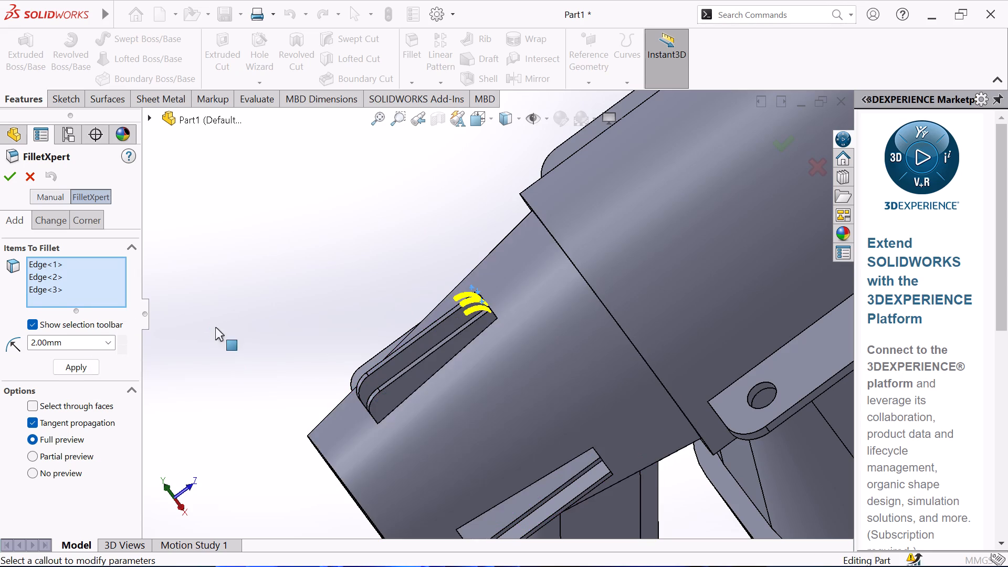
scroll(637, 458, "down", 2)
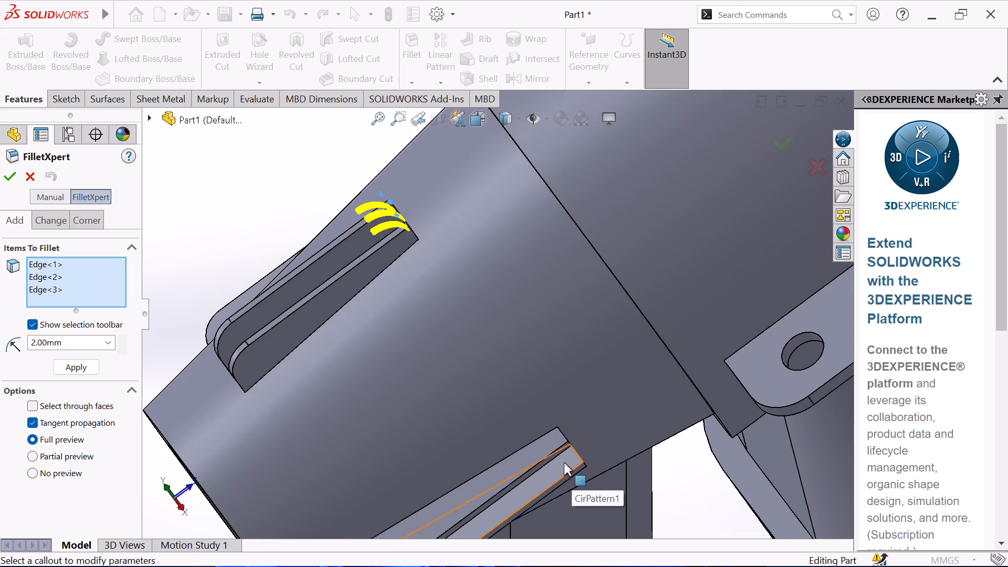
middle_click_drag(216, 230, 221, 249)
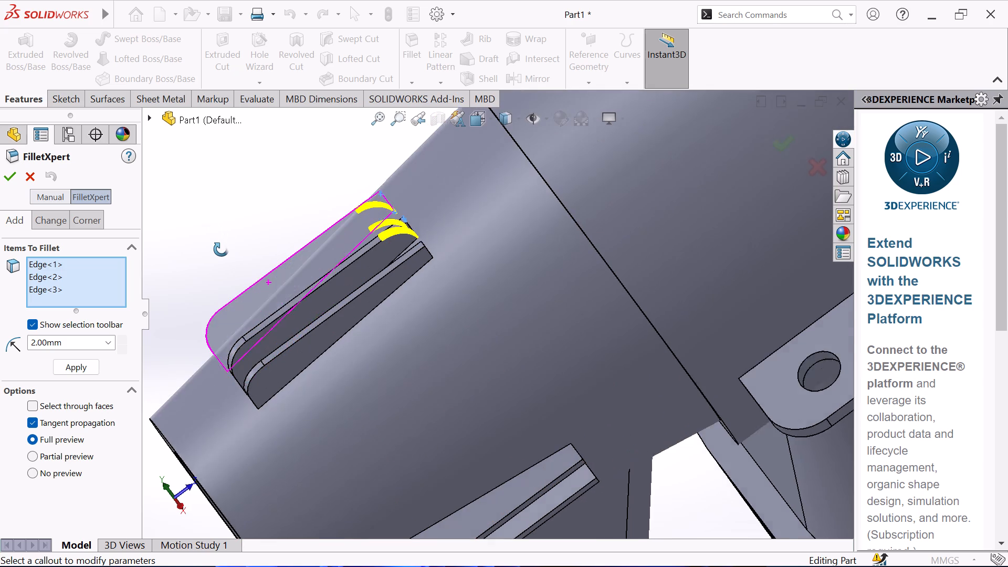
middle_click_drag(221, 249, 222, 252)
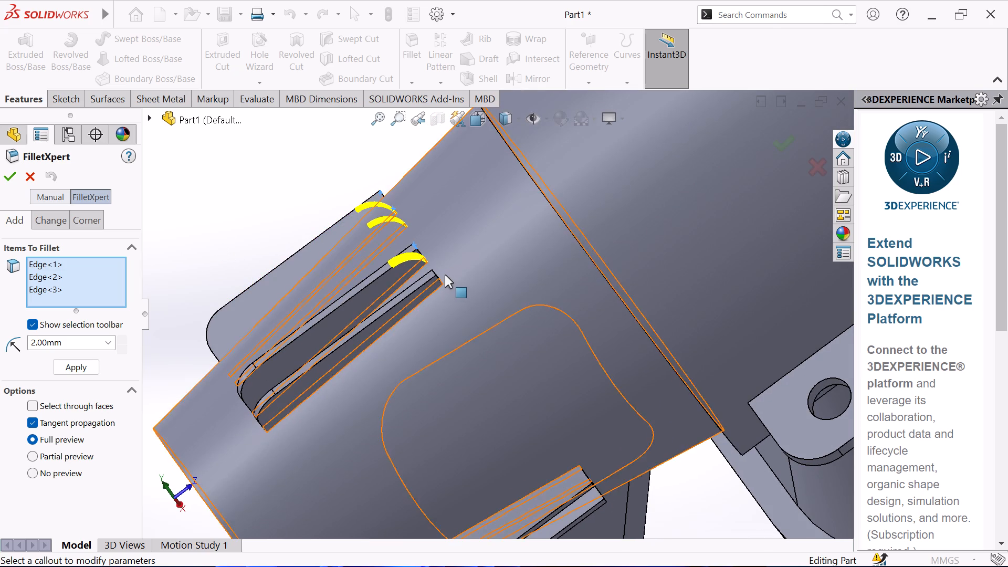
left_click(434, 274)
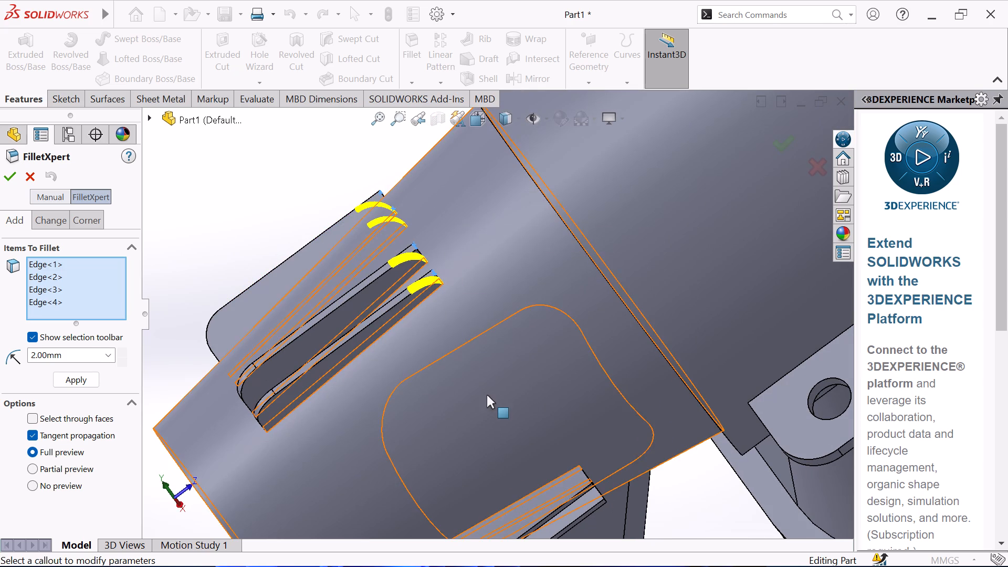
Add the rear outer corner edges of the third pair of nose ribs and apply the 2 mm fillet.
scroll(487, 398, "up", 3)
middle_click_drag(638, 457, 576, 347)
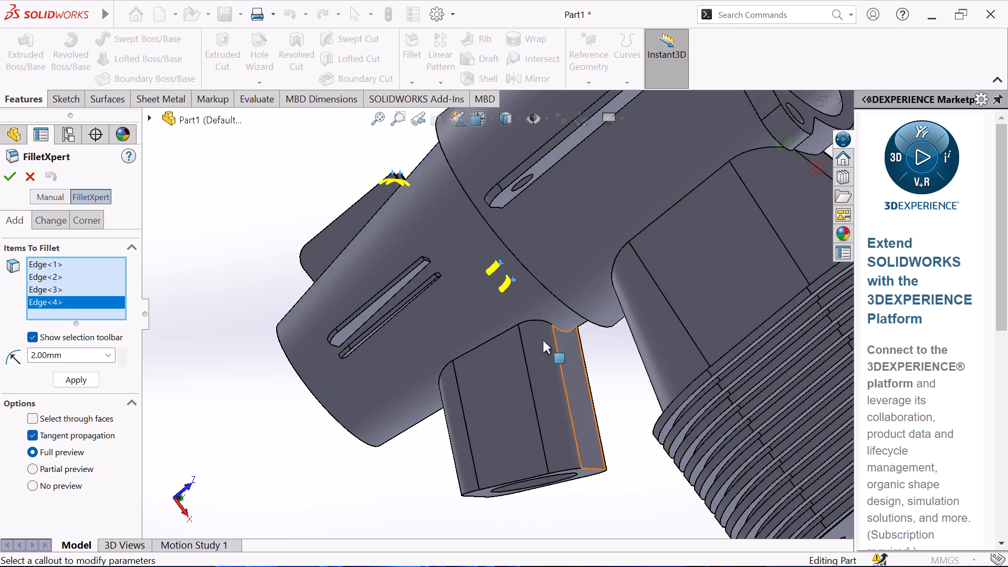
scroll(432, 289, "down", 4)
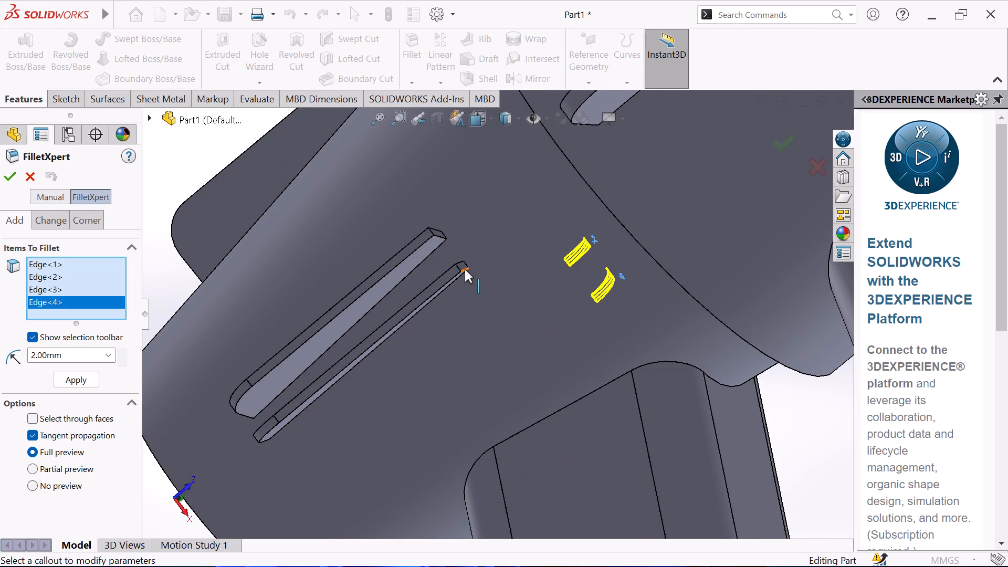
left_click(460, 268)
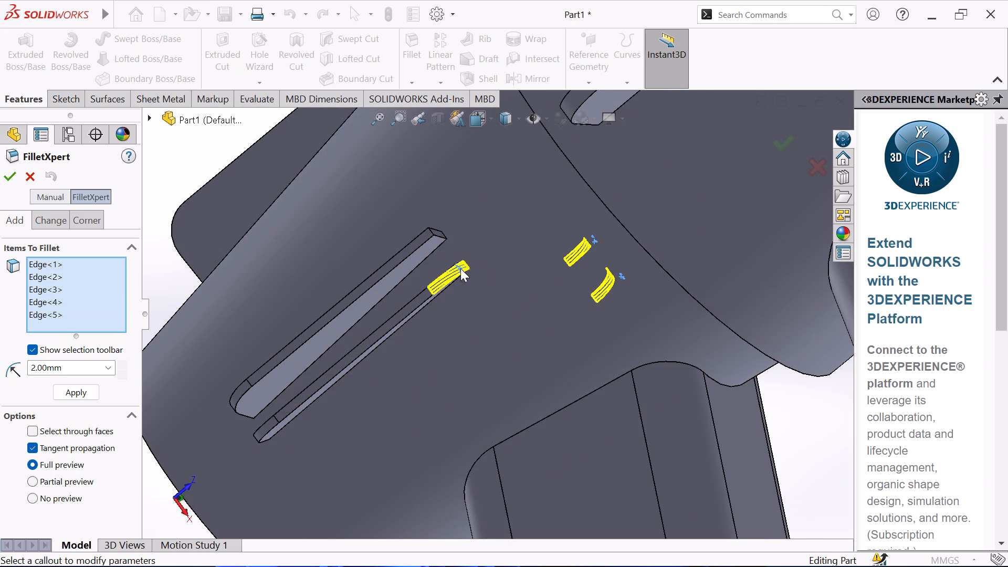
left_click(430, 232)
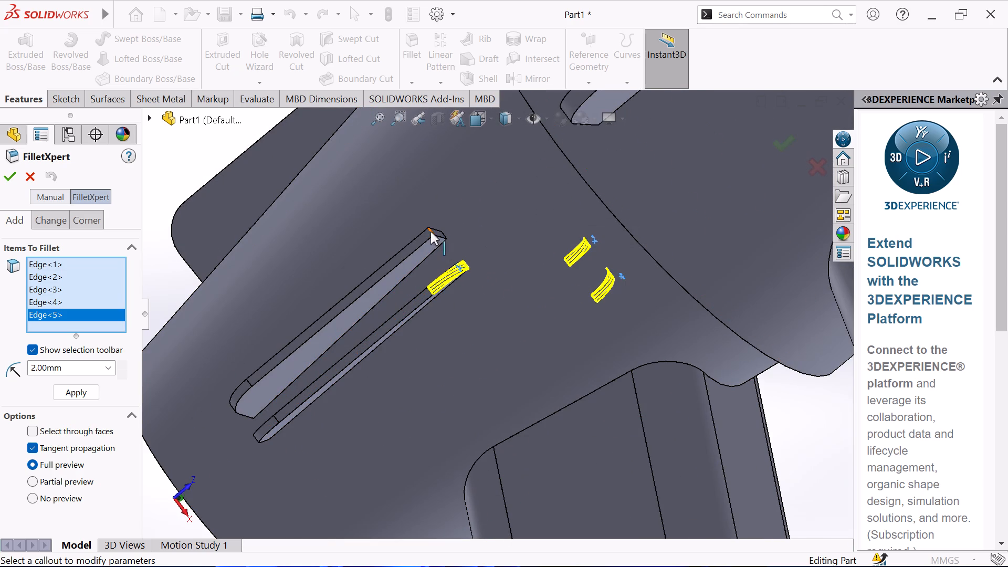
left_click(11, 172)
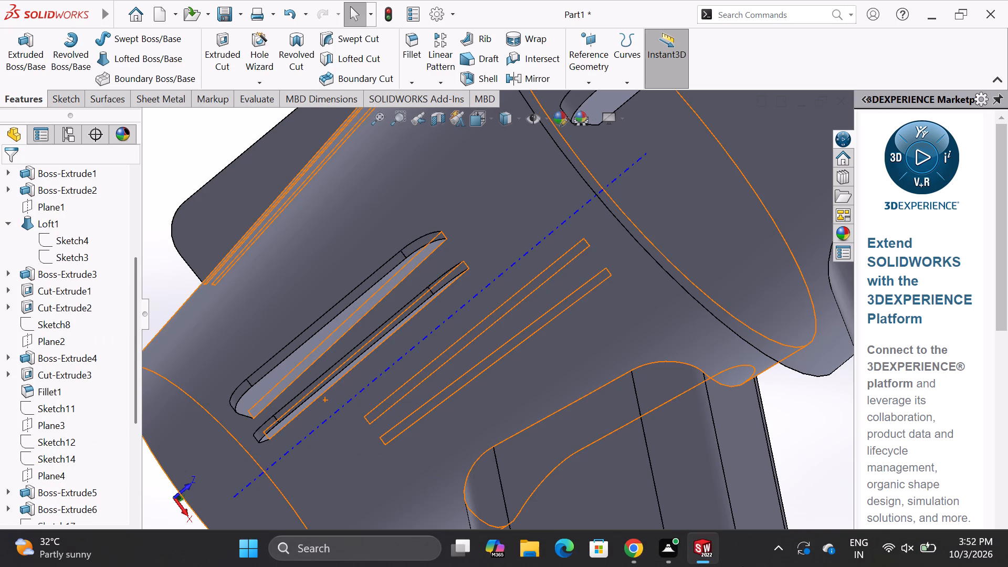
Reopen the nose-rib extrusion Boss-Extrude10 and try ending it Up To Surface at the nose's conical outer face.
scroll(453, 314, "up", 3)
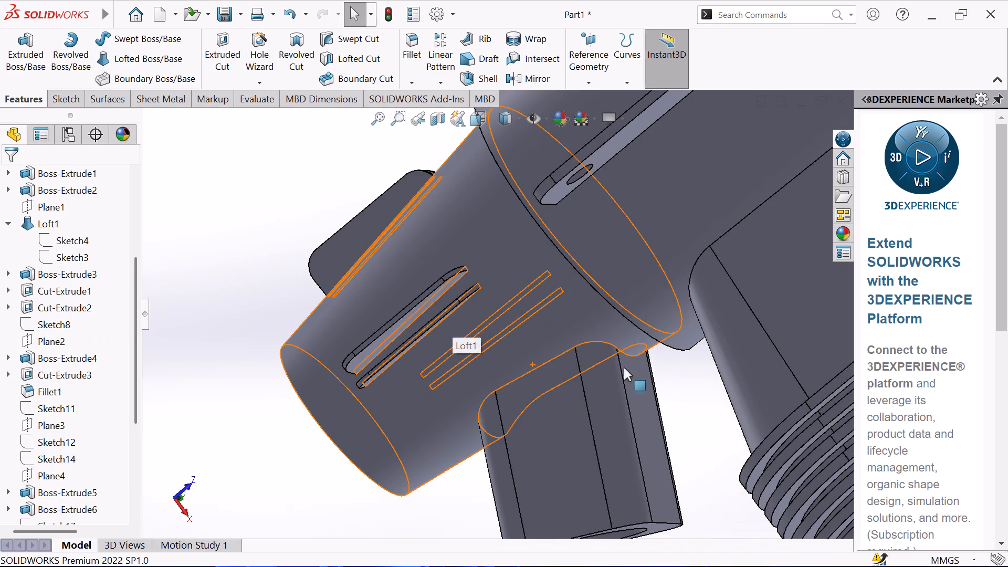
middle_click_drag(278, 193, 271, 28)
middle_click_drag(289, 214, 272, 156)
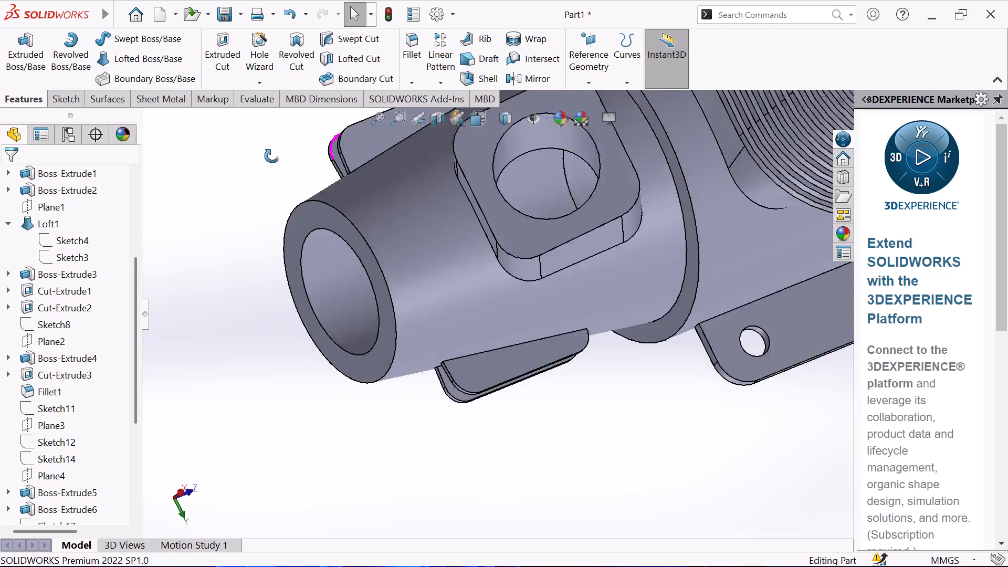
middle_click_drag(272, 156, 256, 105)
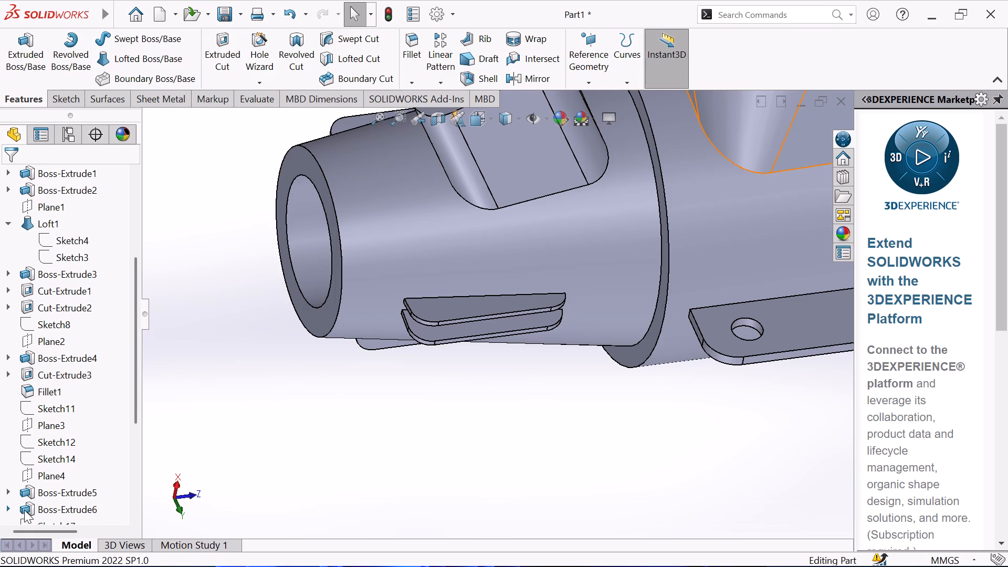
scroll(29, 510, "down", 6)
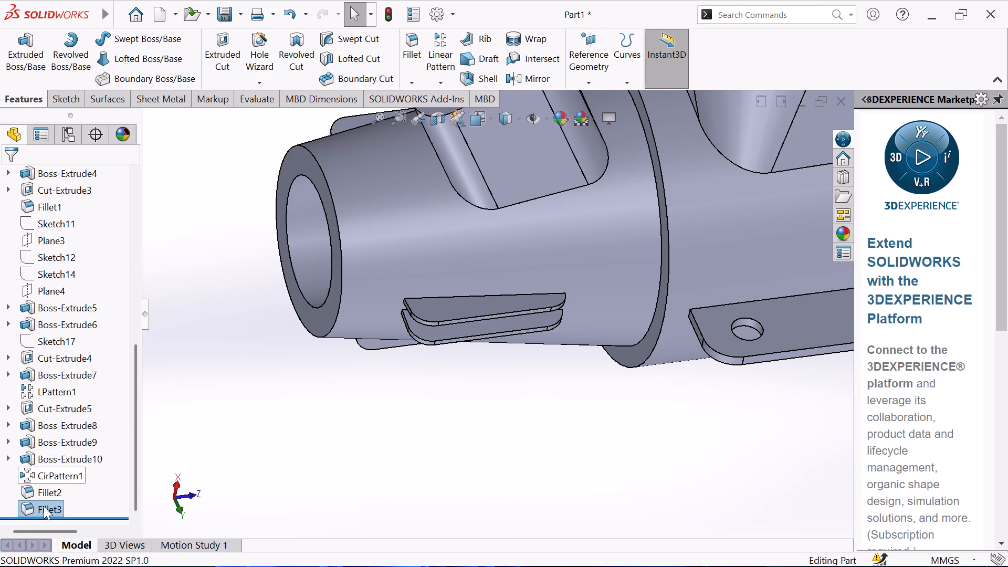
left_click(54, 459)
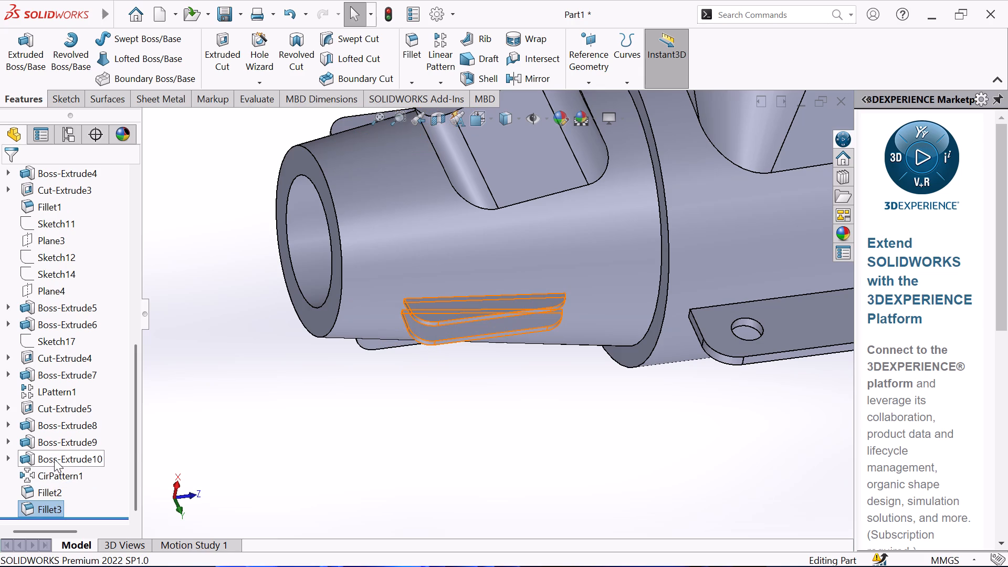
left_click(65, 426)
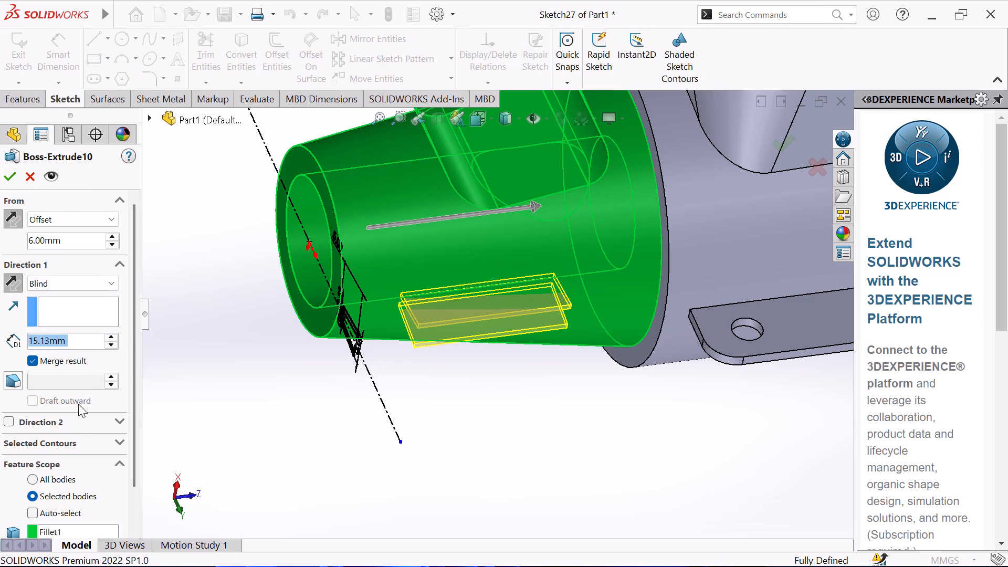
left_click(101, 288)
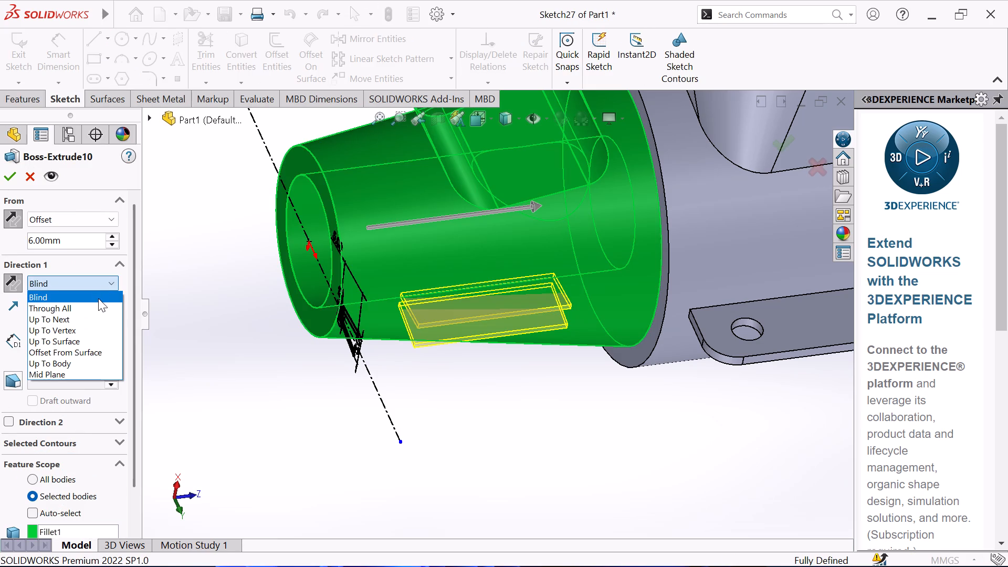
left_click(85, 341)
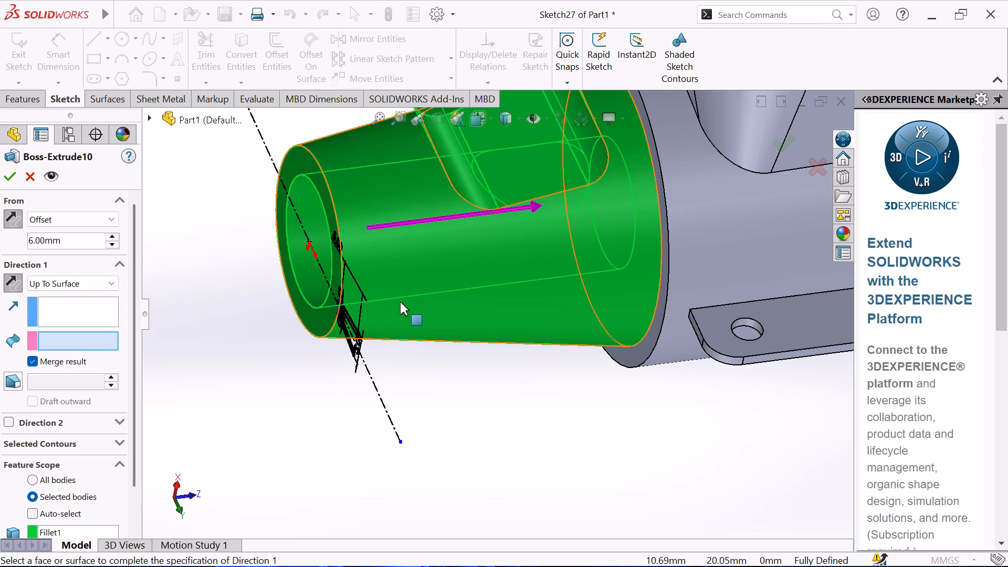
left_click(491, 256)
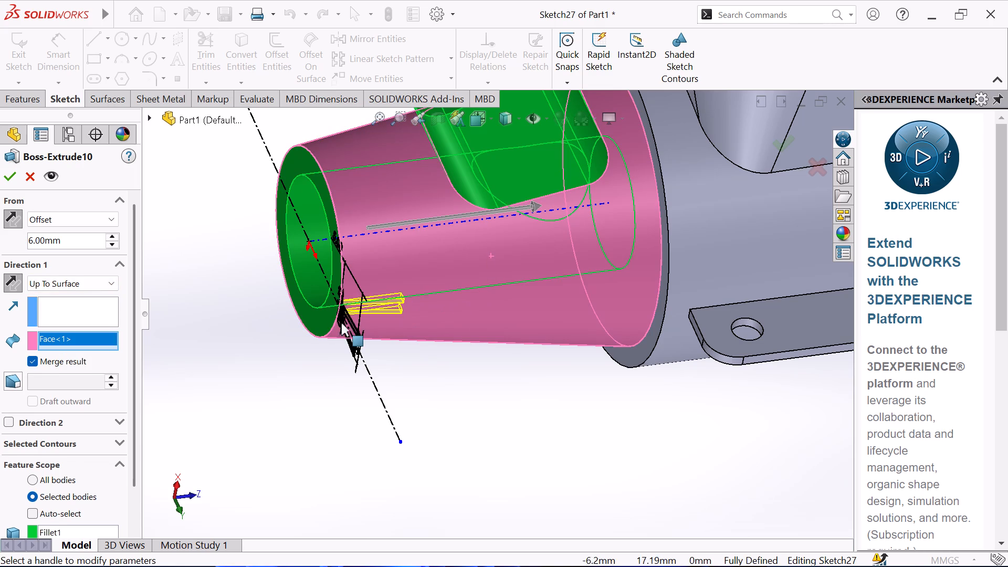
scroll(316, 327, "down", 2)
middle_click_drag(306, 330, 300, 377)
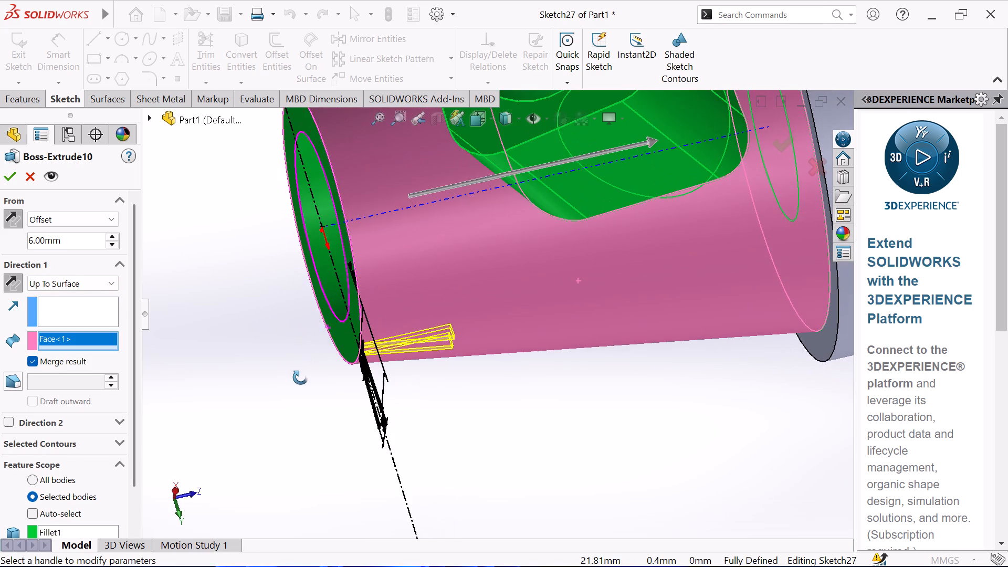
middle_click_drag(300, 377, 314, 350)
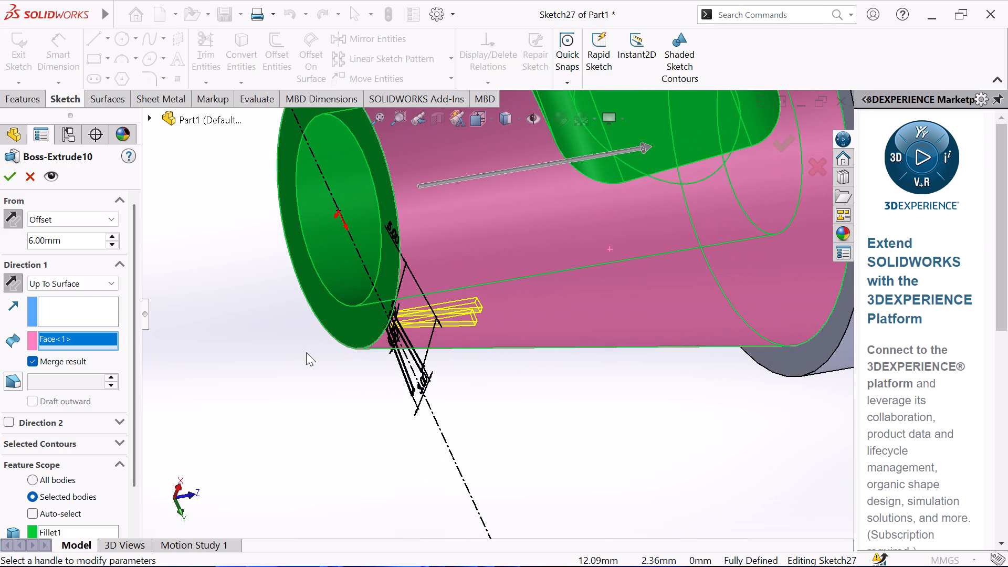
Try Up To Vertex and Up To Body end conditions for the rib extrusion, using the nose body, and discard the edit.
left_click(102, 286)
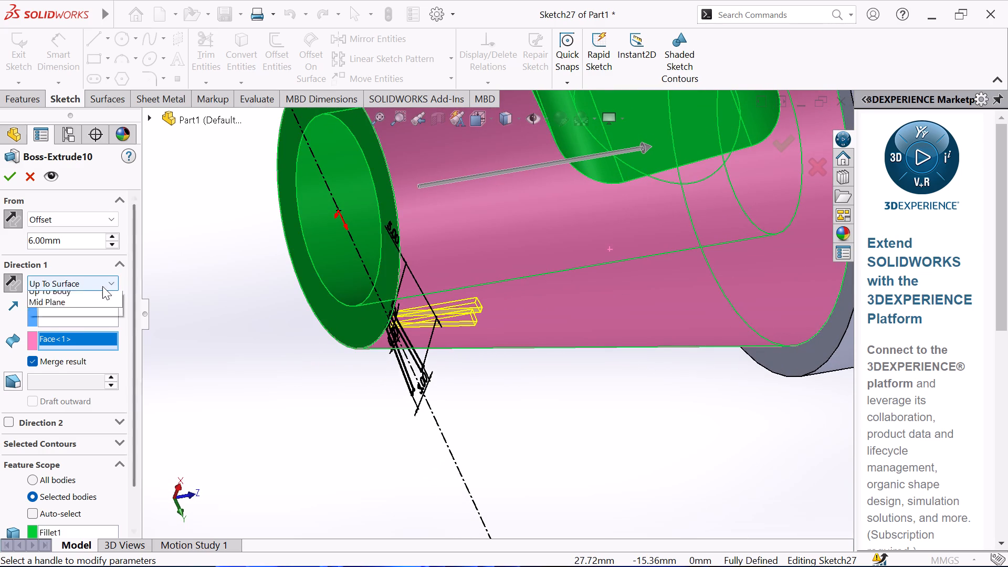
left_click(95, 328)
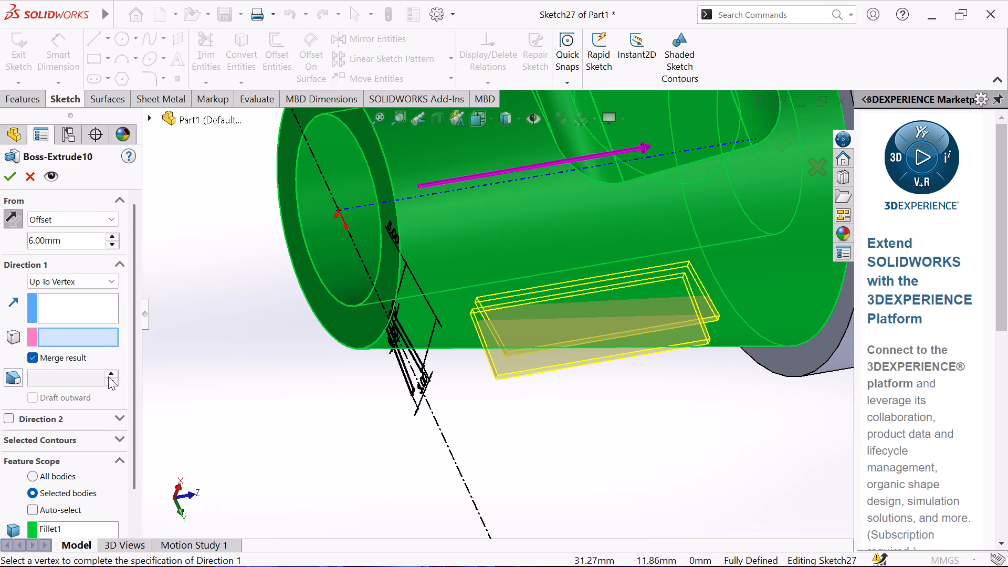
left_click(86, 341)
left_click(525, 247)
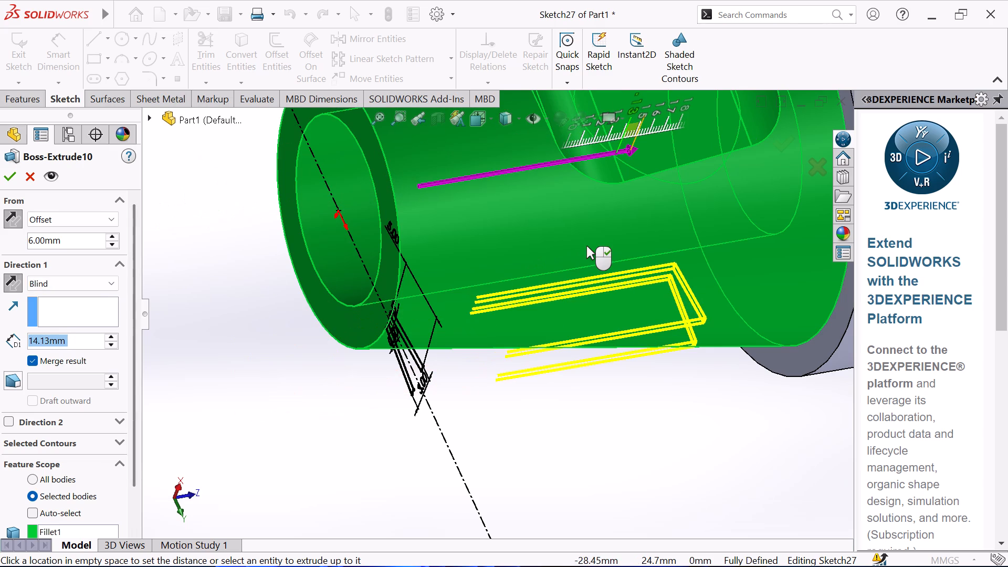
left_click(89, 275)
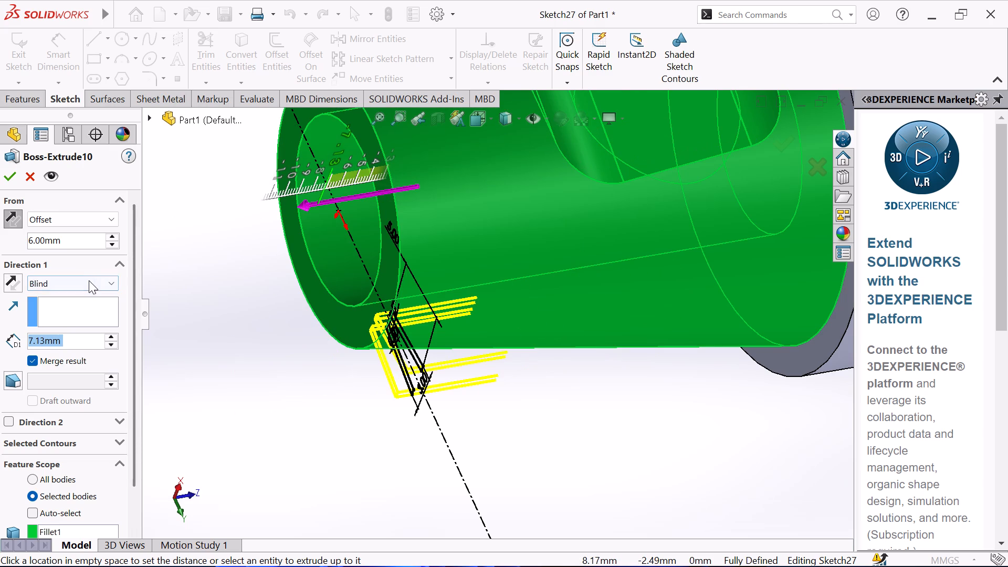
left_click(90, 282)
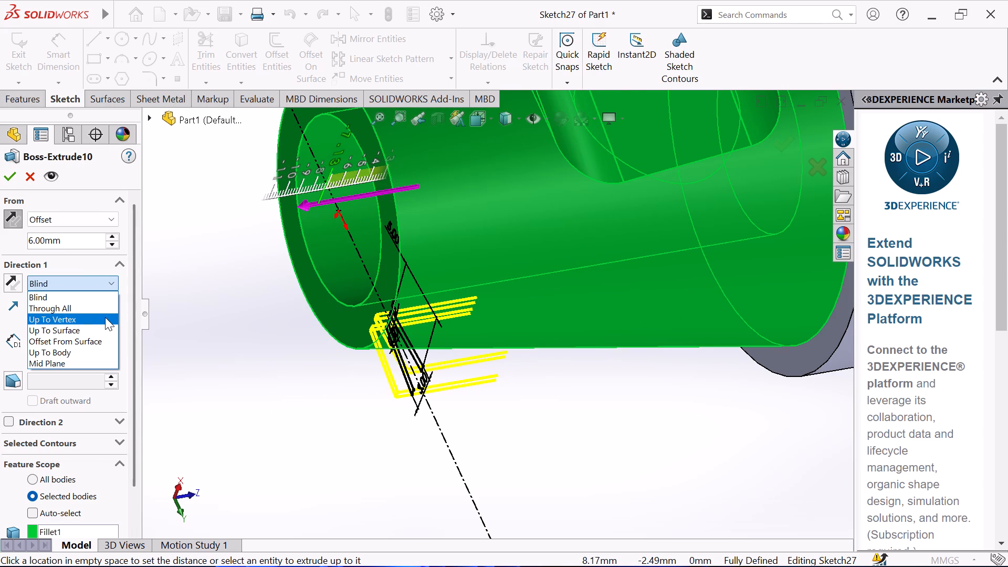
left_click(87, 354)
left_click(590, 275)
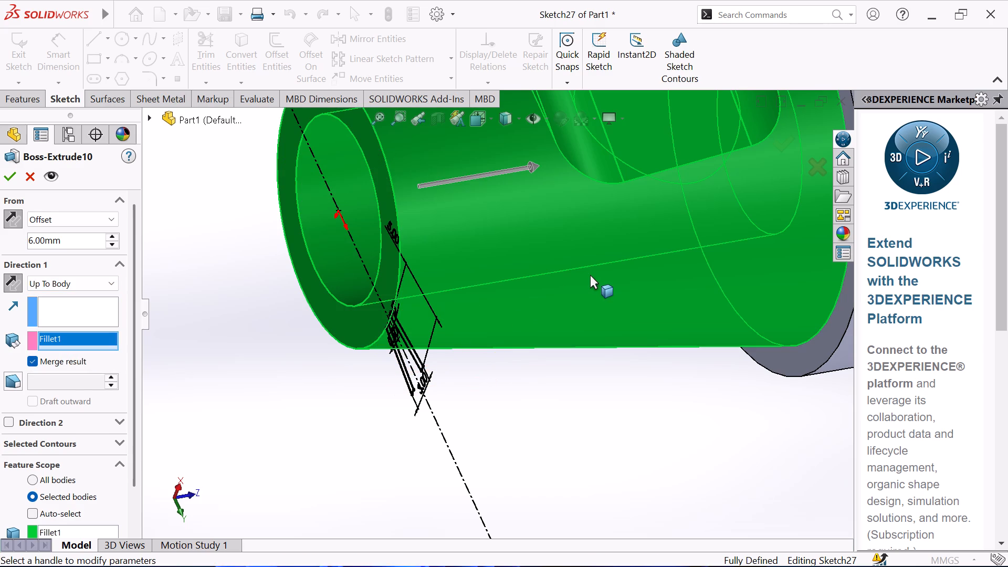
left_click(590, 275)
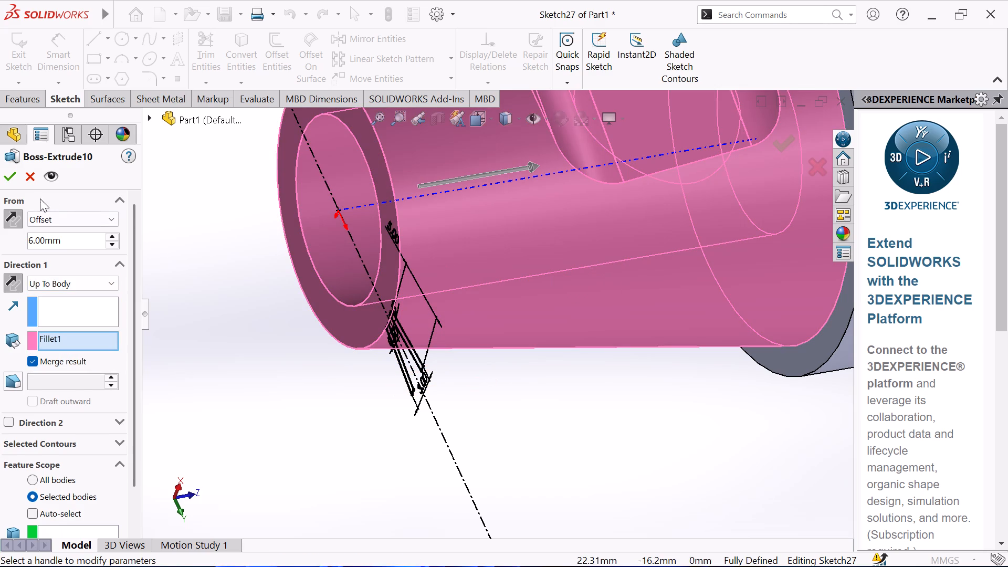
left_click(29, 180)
Examine the whole engine block from all sides, including the finned cylinder, angled port, flanges, rear lugs and nose ribs.
scroll(303, 226, "up", 4)
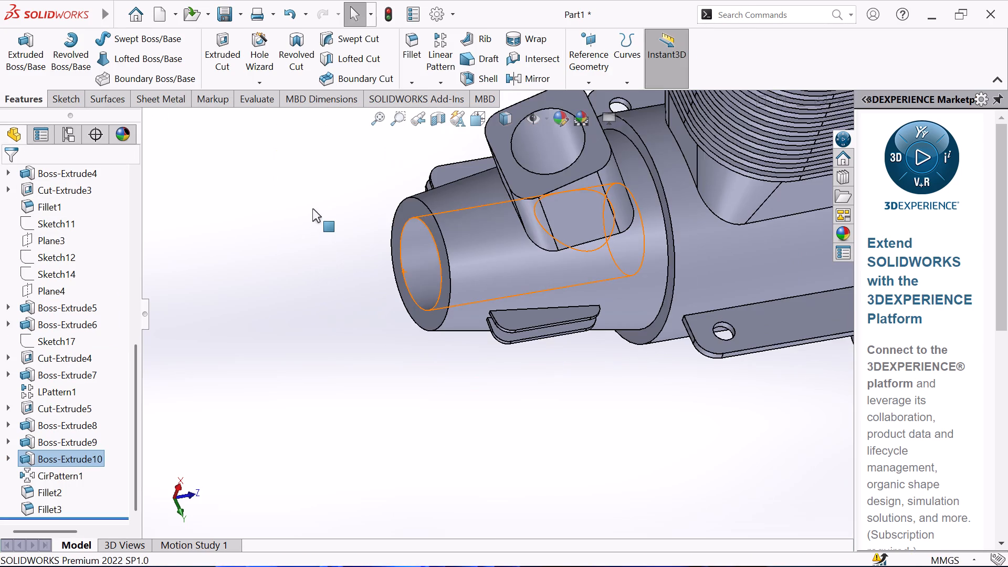
scroll(337, 216, "up", 4)
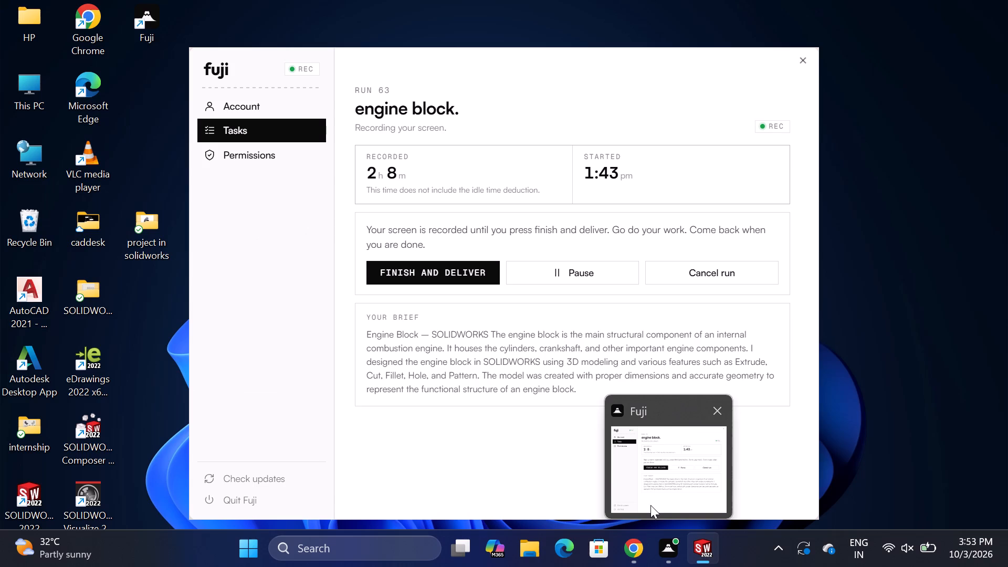
scroll(679, 302, "up", 1)
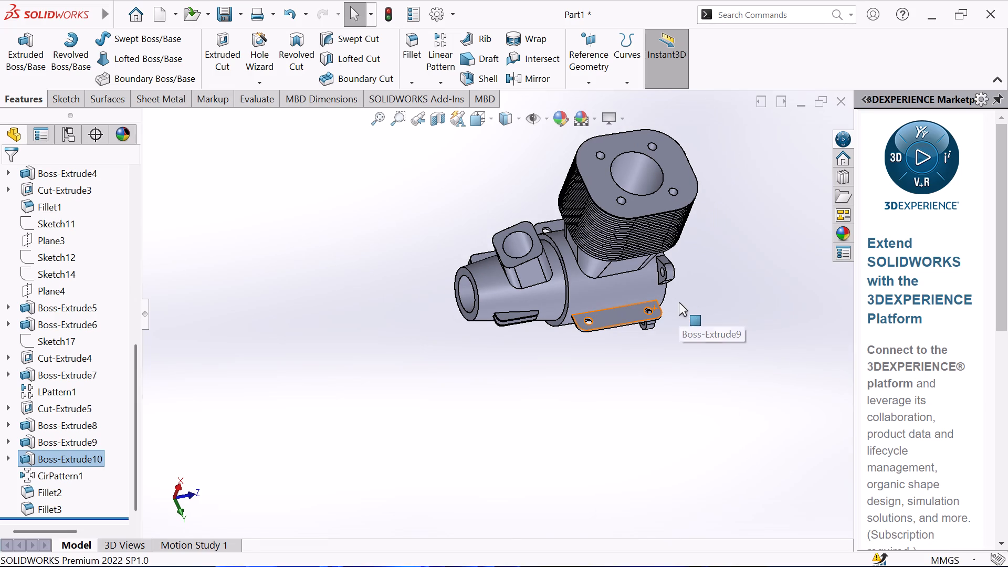
scroll(655, 198, "down", 3)
middle_click_drag(747, 201, 624, 339)
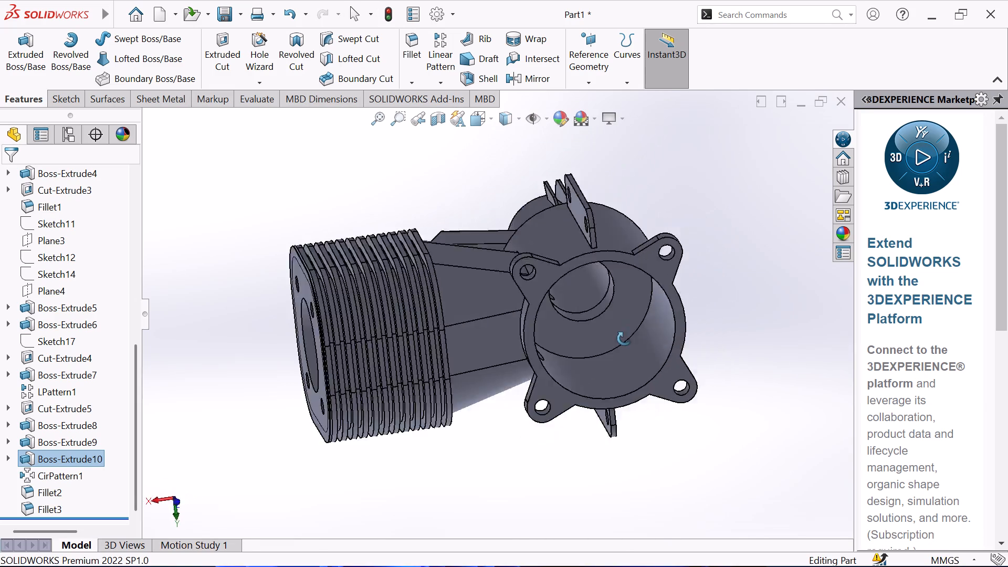
middle_click_drag(624, 339, 591, 258)
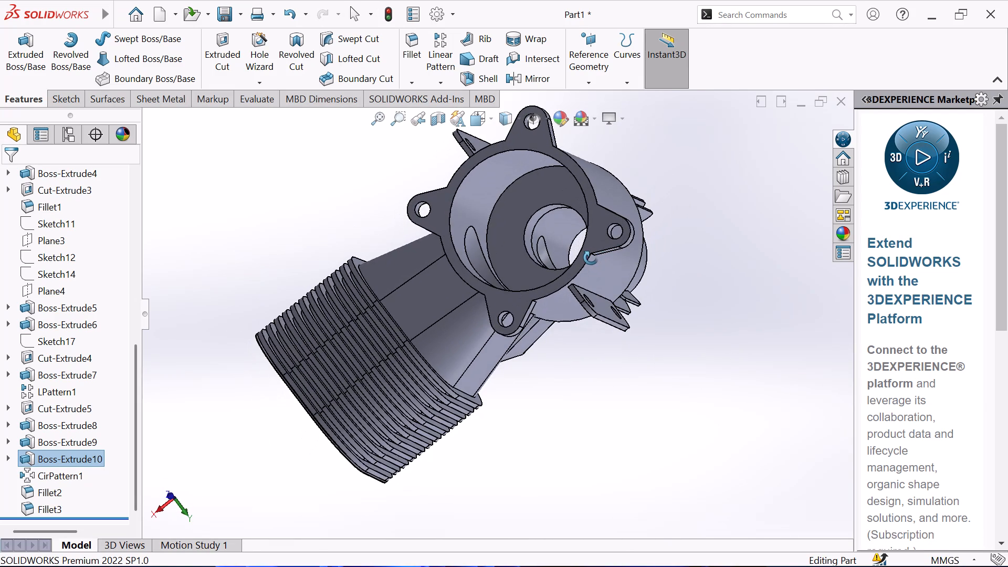
middle_click_drag(591, 258, 522, 83)
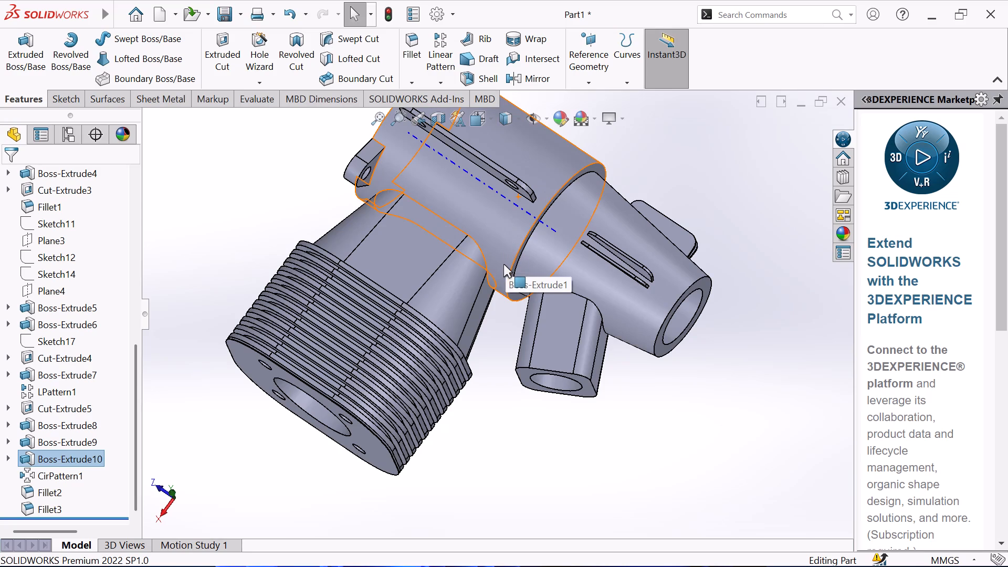
middle_click_drag(507, 264, 526, 148)
scroll(525, 151, "up", 1)
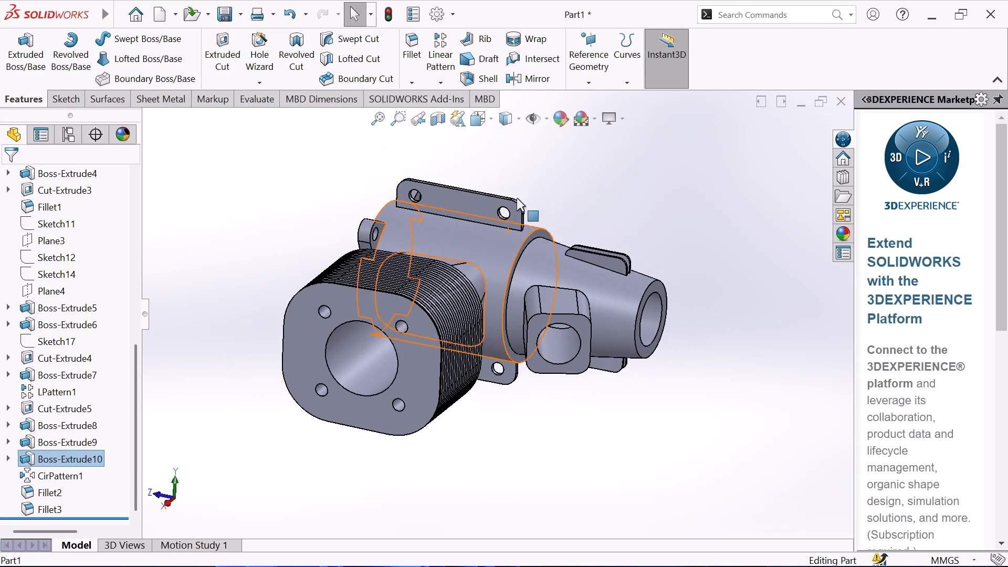
middle_click_drag(286, 282, 323, 209)
scroll(565, 319, "down", 1)
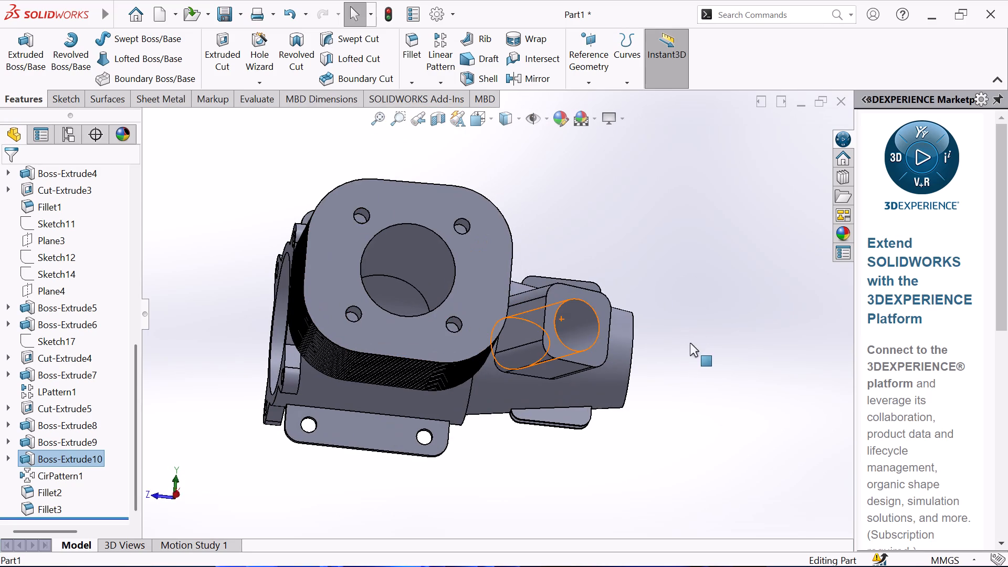
middle_click_drag(677, 324, 625, 209)
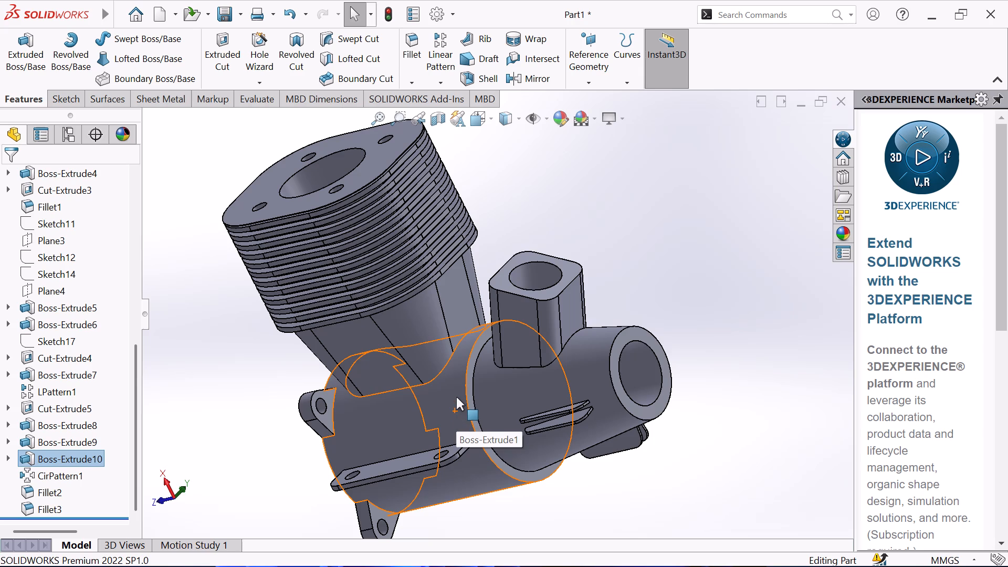
middle_click_drag(467, 393, 465, 392)
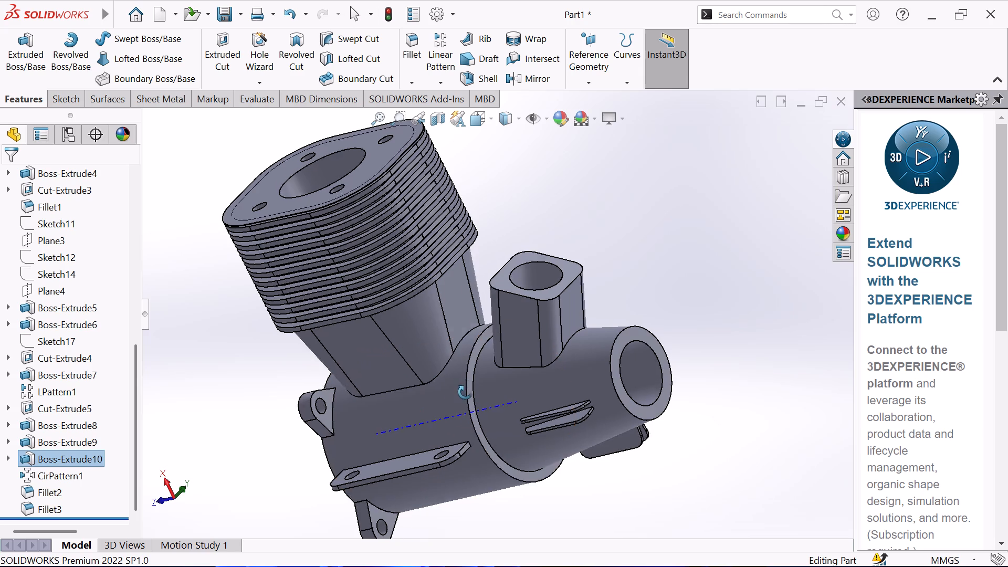
middle_click_drag(465, 392, 373, 562)
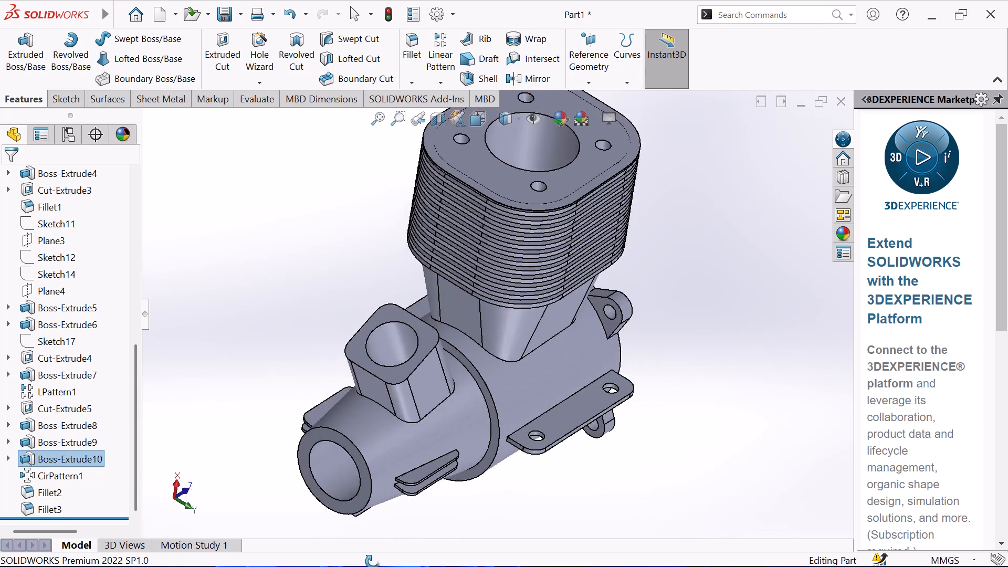
middle_click_drag(373, 562, 407, 504)
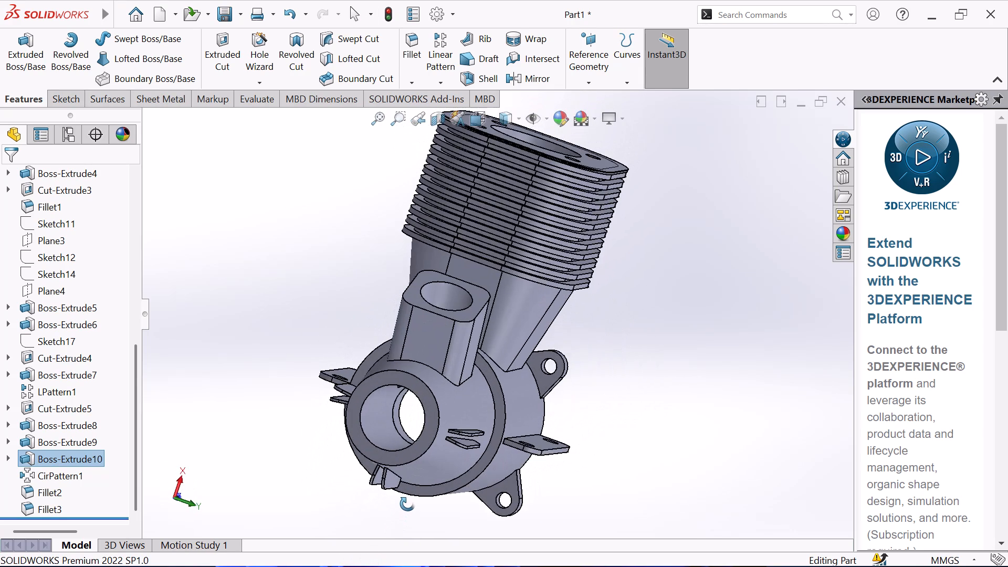
middle_click_drag(407, 504, 409, 500)
middle_click(409, 500)
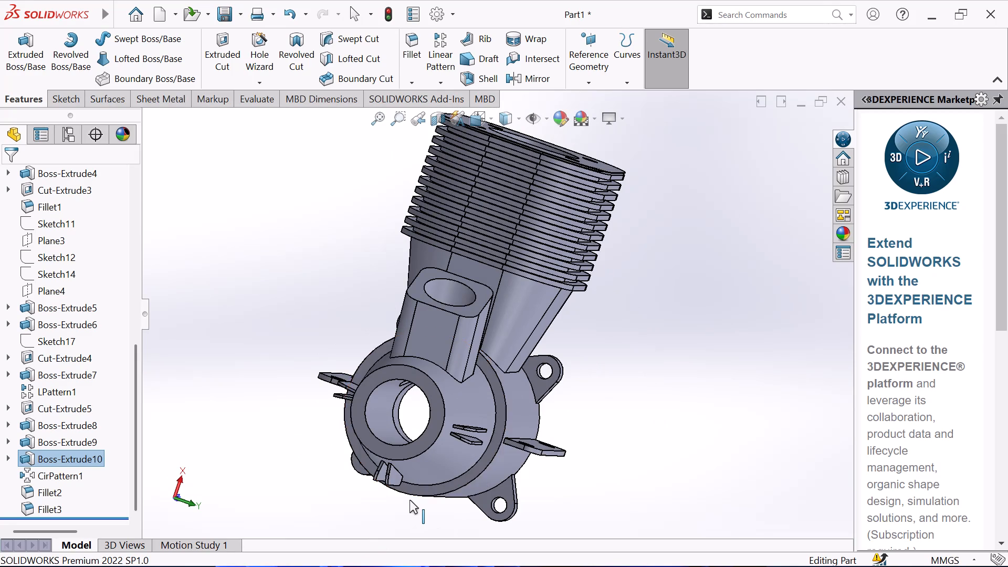
middle_click(409, 500)
middle_click(409, 500)
middle_click(409, 500)
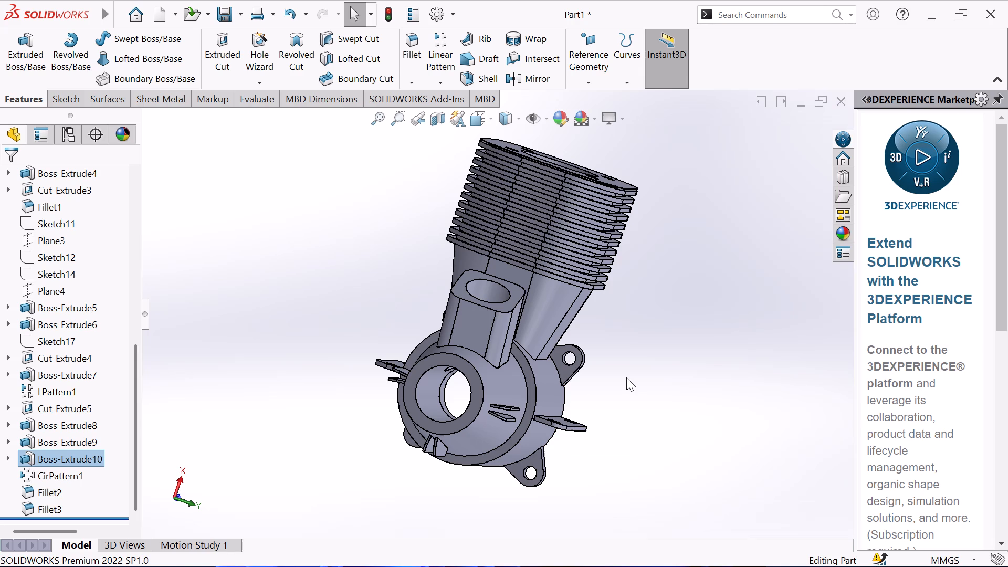
scroll(575, 376, "down", 2)
middle_click_drag(575, 371, 623, 324)
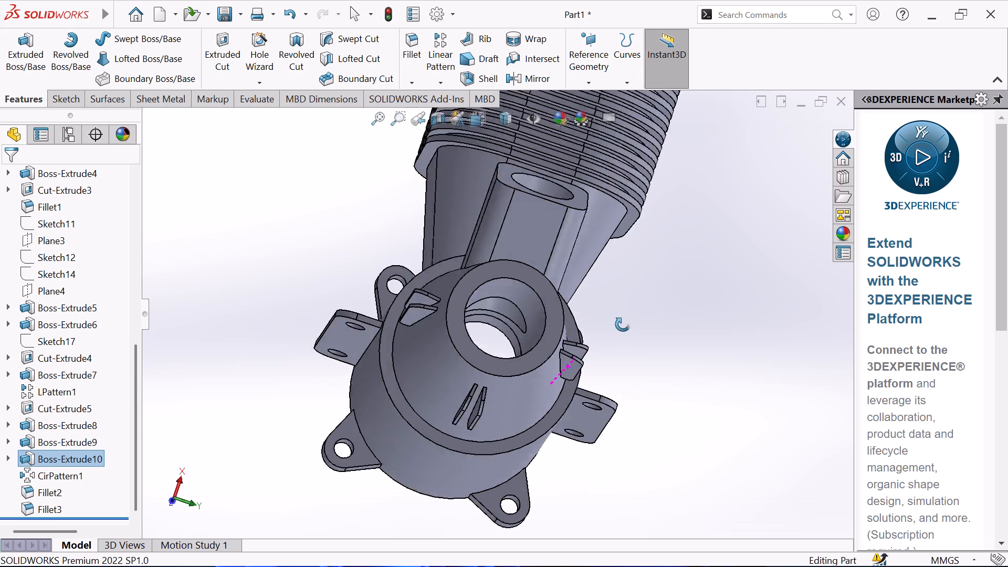
middle_click_drag(623, 324, 586, 402)
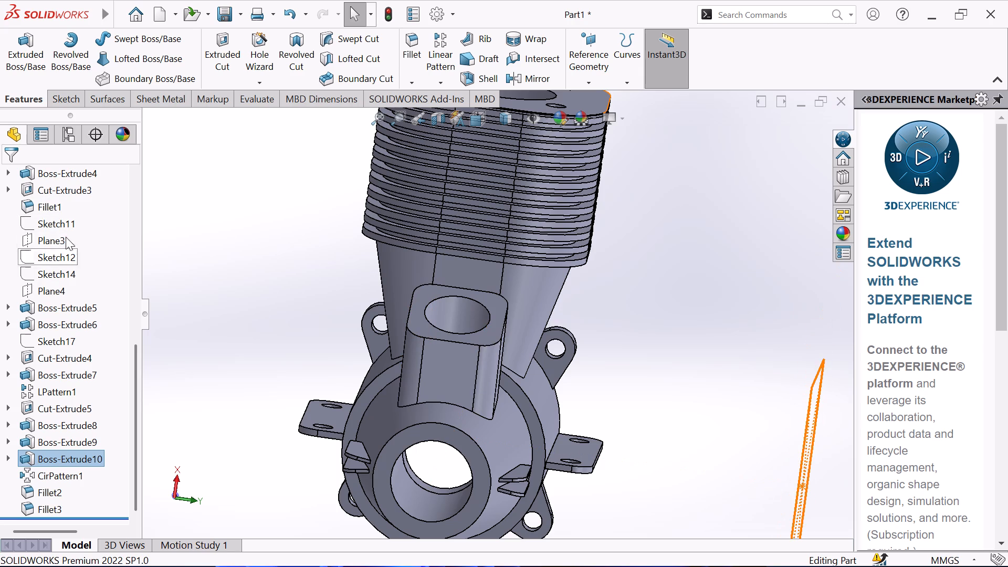
scroll(72, 222, "up", 6)
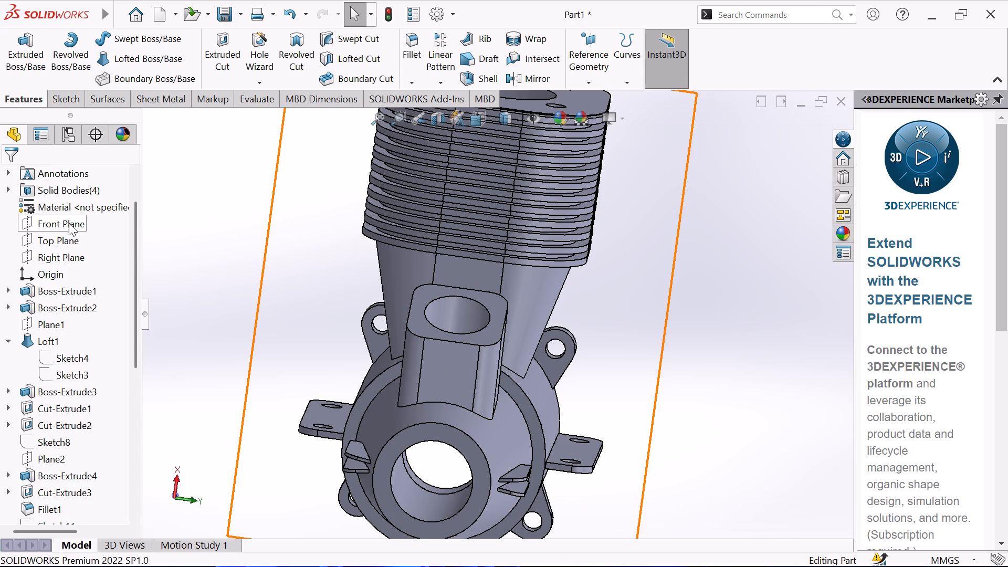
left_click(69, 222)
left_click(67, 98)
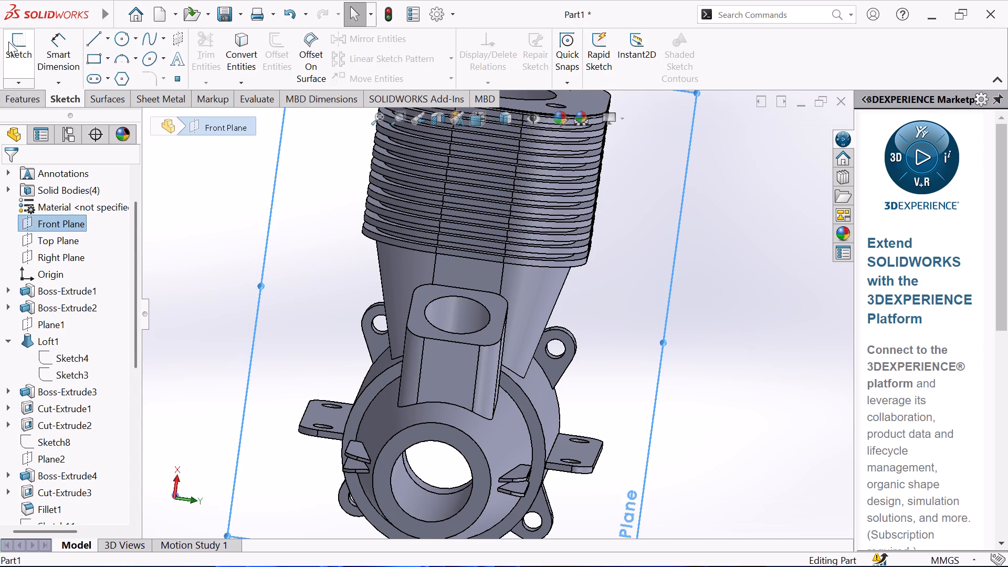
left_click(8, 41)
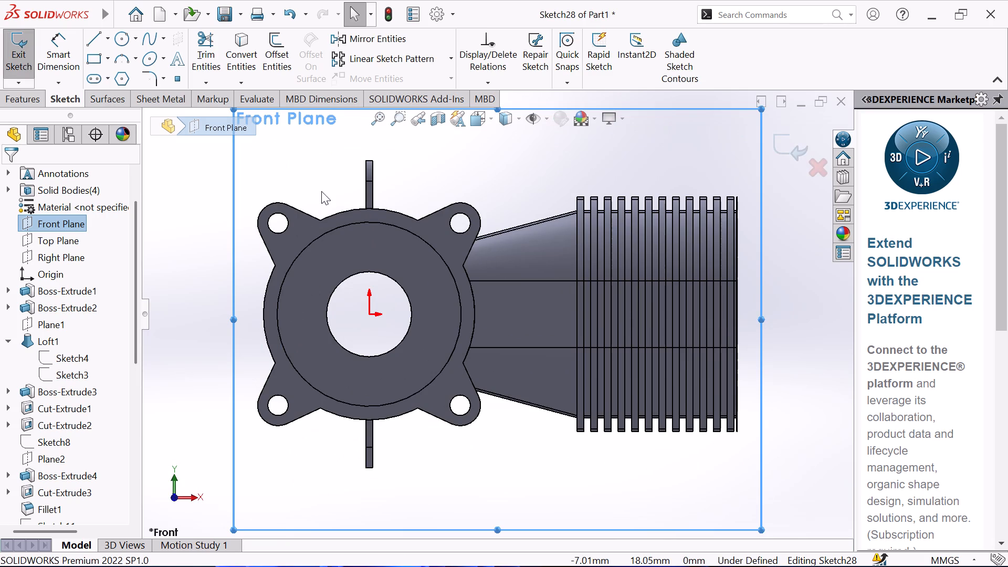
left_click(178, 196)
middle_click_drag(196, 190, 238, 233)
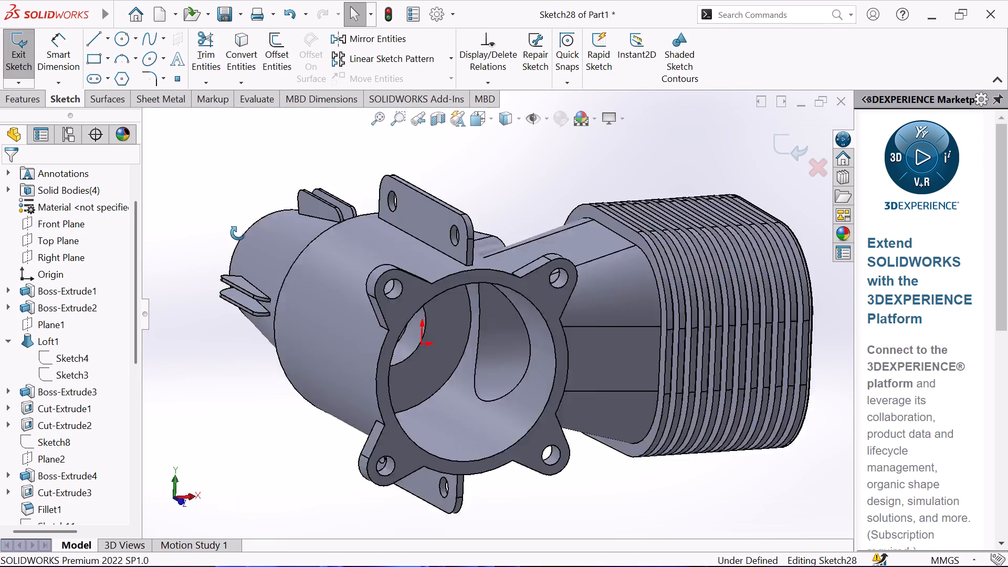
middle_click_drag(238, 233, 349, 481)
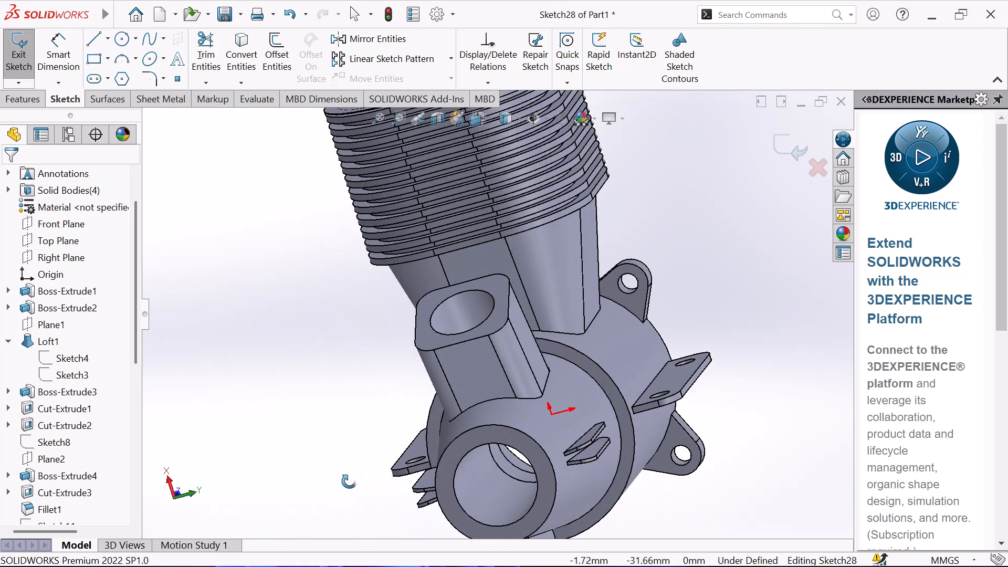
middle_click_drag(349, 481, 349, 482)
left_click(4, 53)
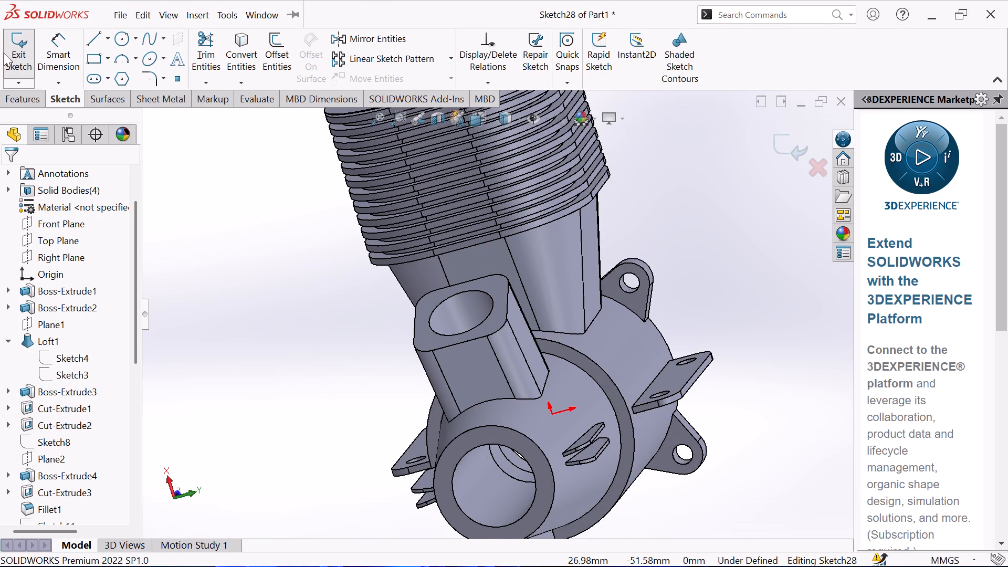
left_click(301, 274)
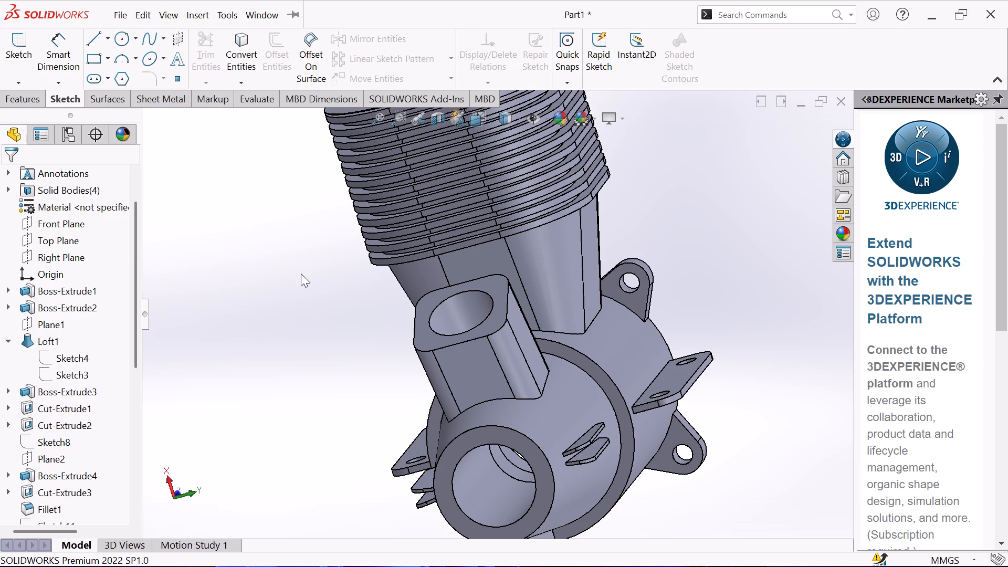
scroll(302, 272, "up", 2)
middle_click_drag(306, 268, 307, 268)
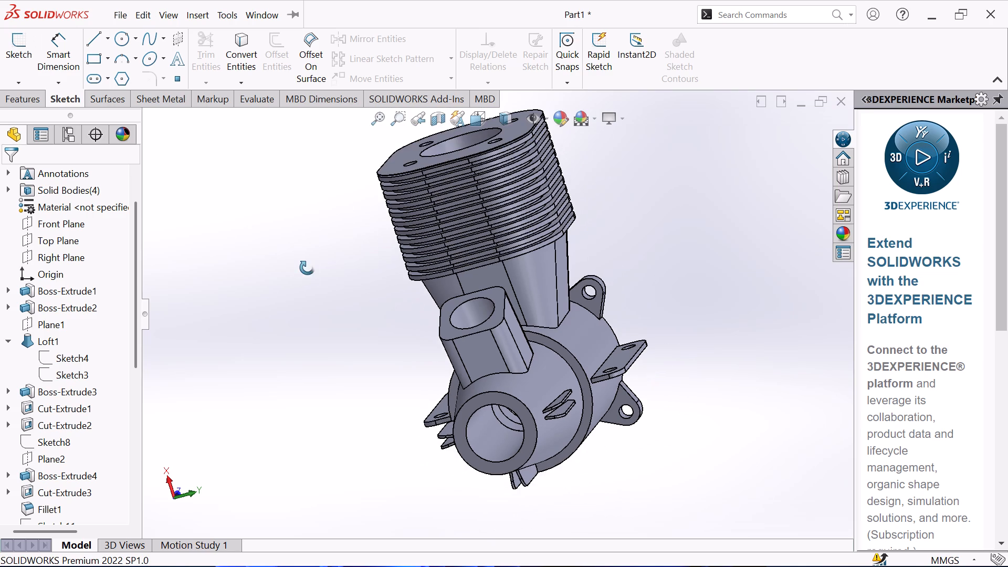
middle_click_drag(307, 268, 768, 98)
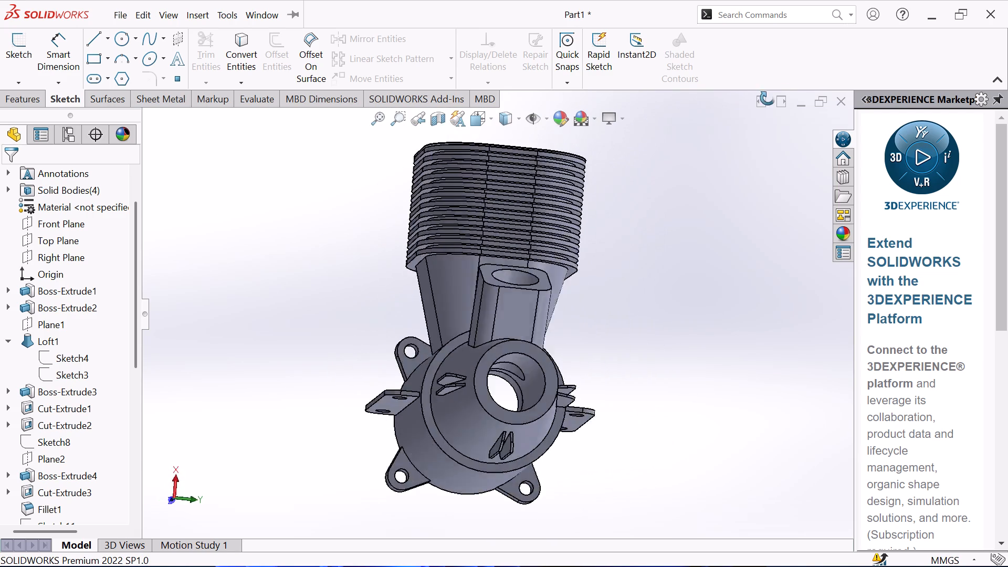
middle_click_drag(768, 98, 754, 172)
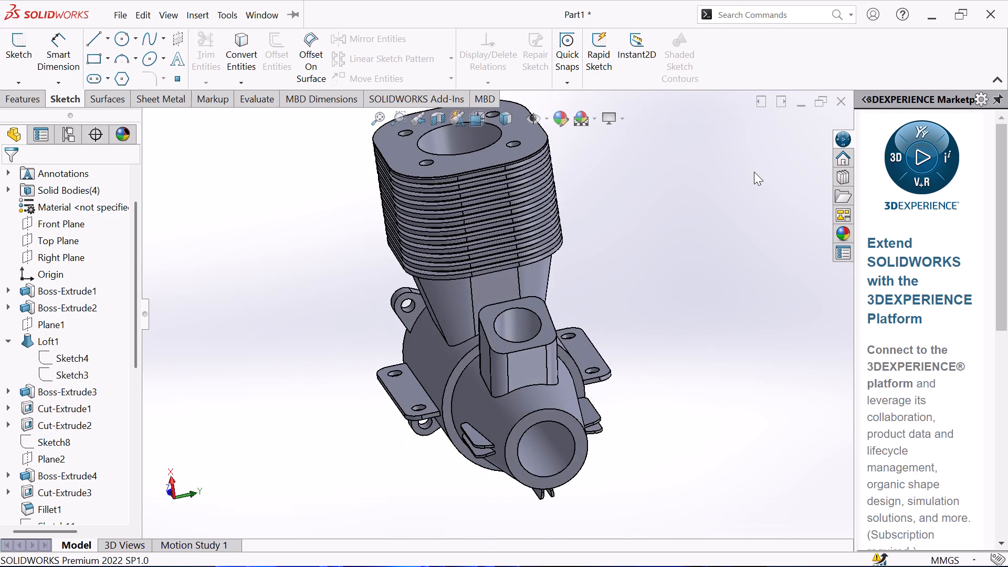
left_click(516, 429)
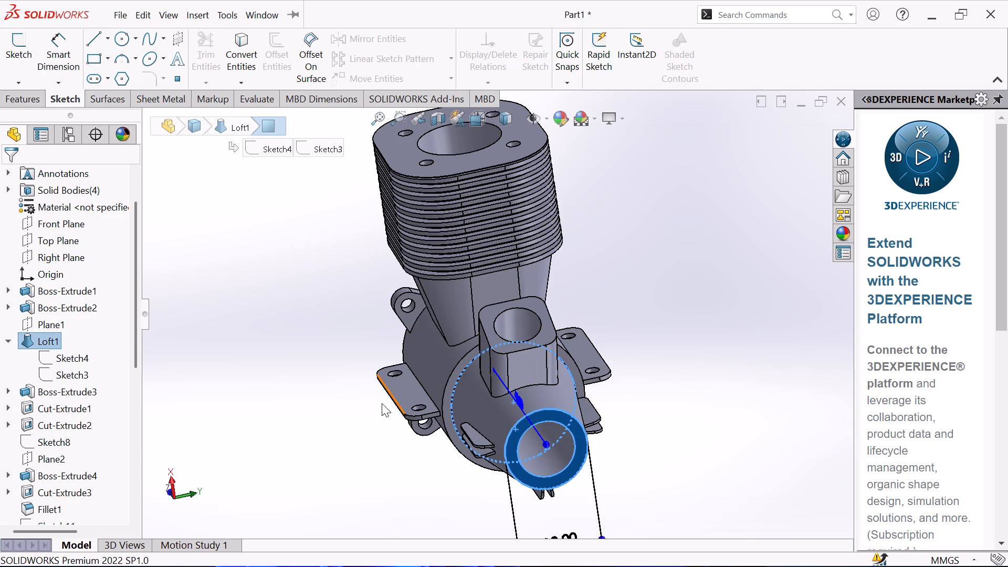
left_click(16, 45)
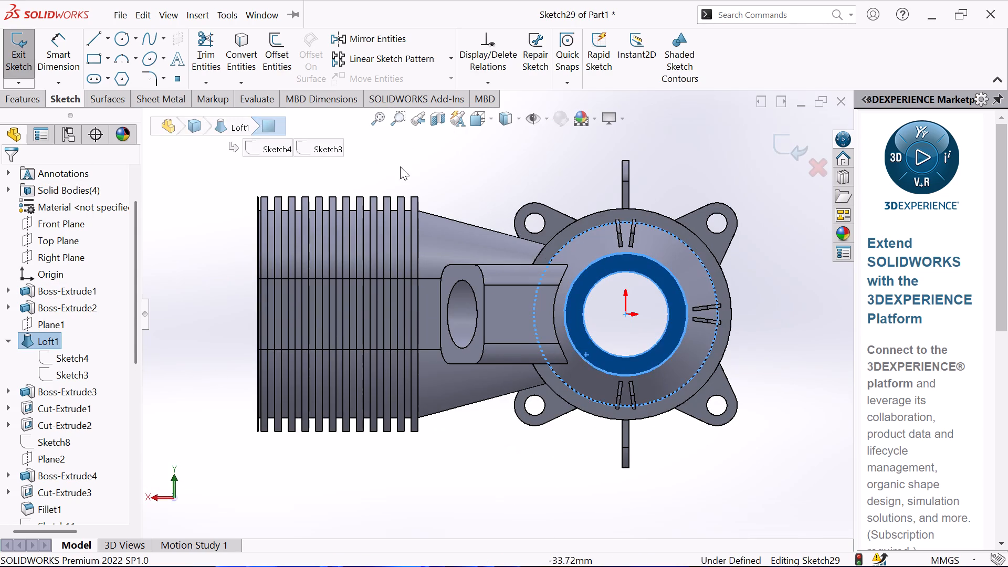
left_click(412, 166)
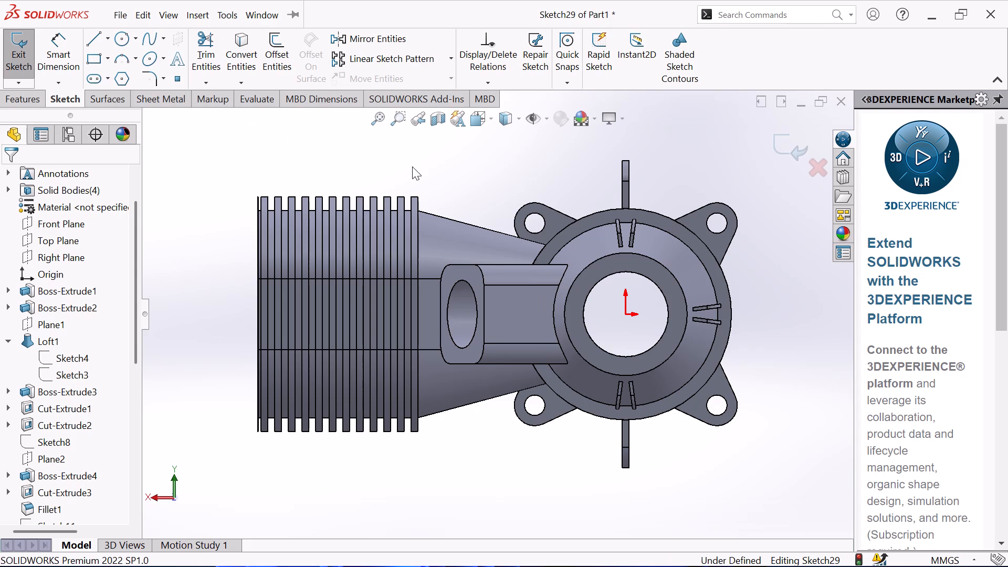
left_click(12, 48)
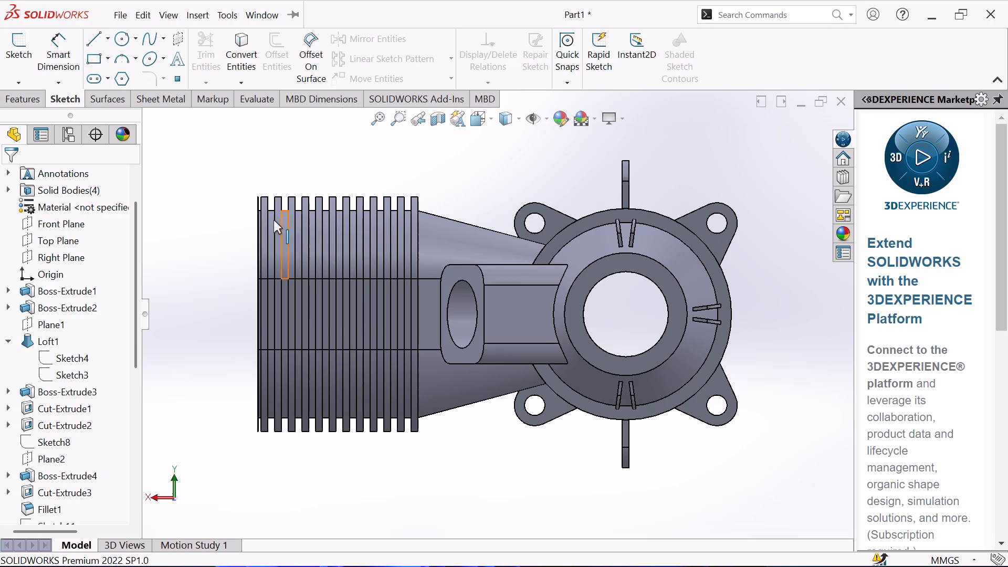
Examine the engine block from several sides, covering the finned cylinder, angled port, rear flange, side lugs and nose ribs.
left_click(388, 210)
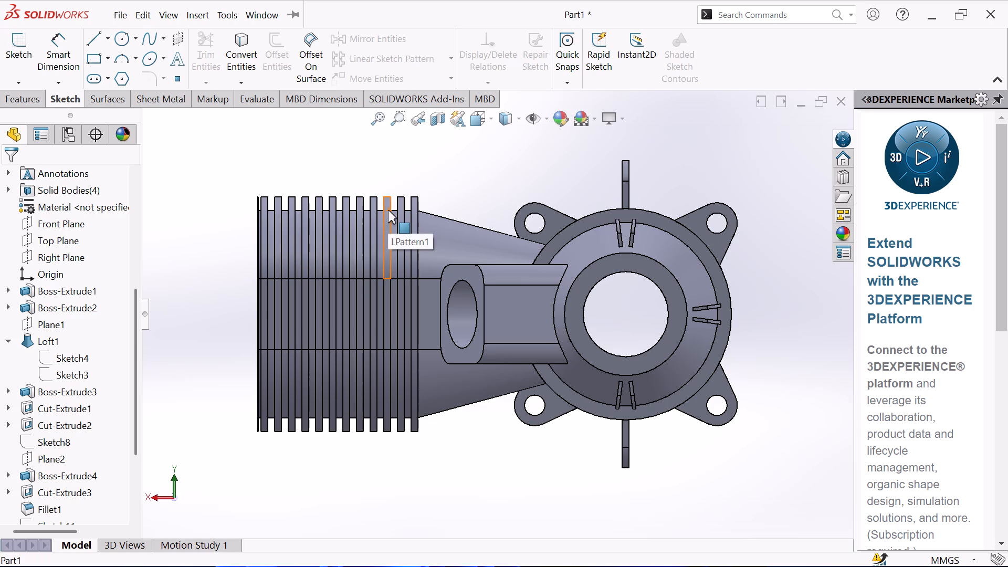
left_click(364, 159)
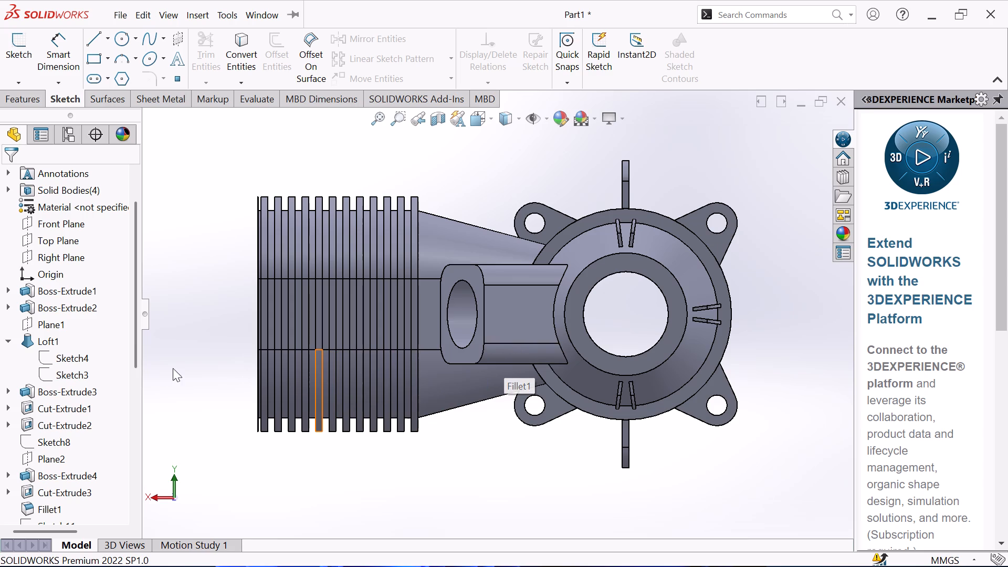
middle_click_drag(175, 337, 194, 290)
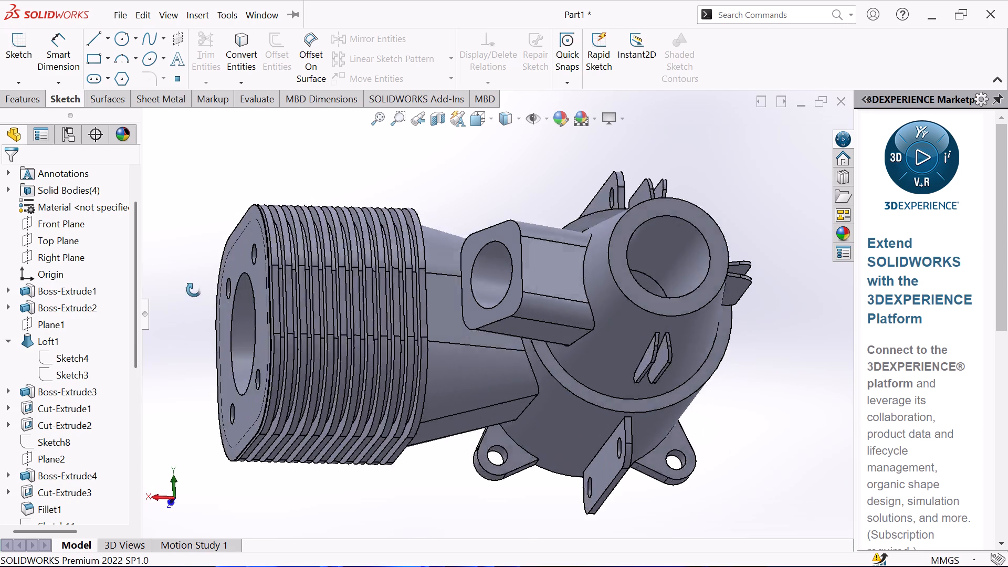
middle_click_drag(194, 290, 233, 171)
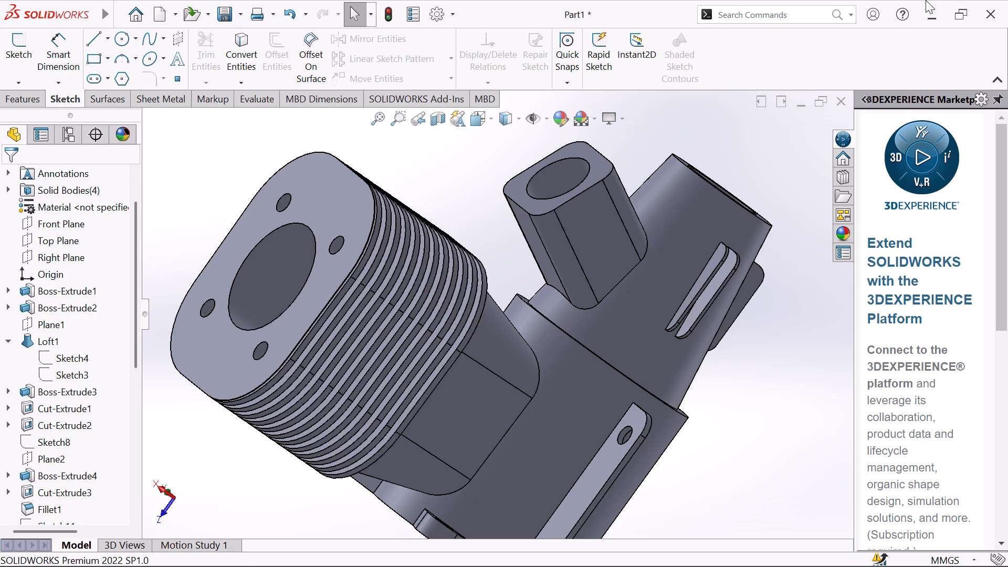
scroll(775, 1, "up", 2)
scroll(566, 407, "up", 2)
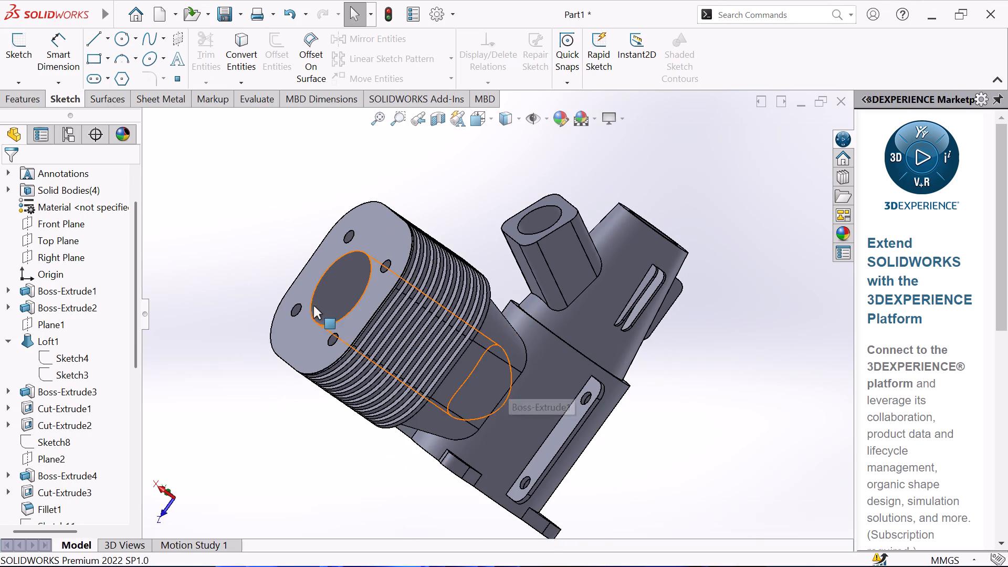
middle_click_drag(312, 305, 486, 285)
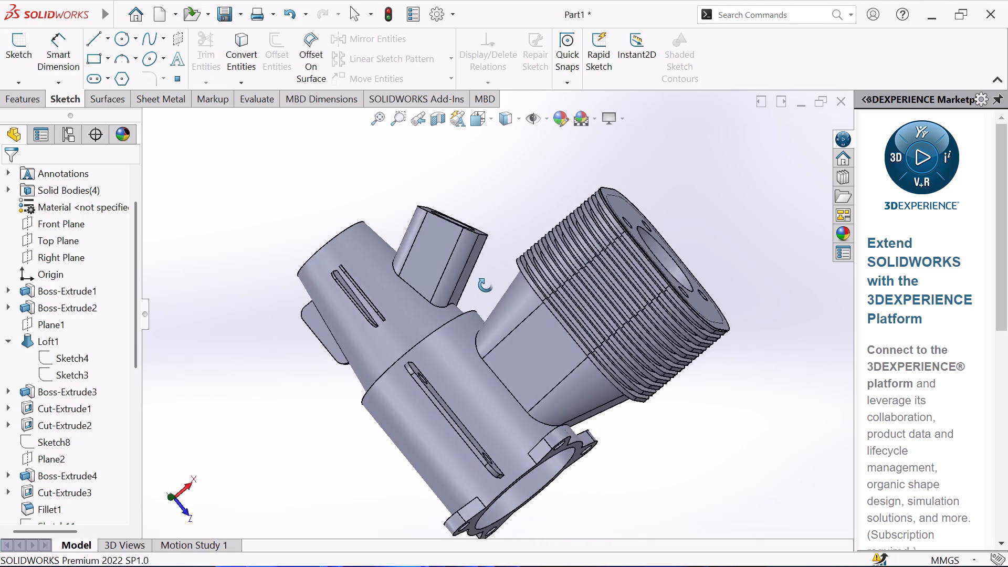
middle_click_drag(486, 285, 544, 427)
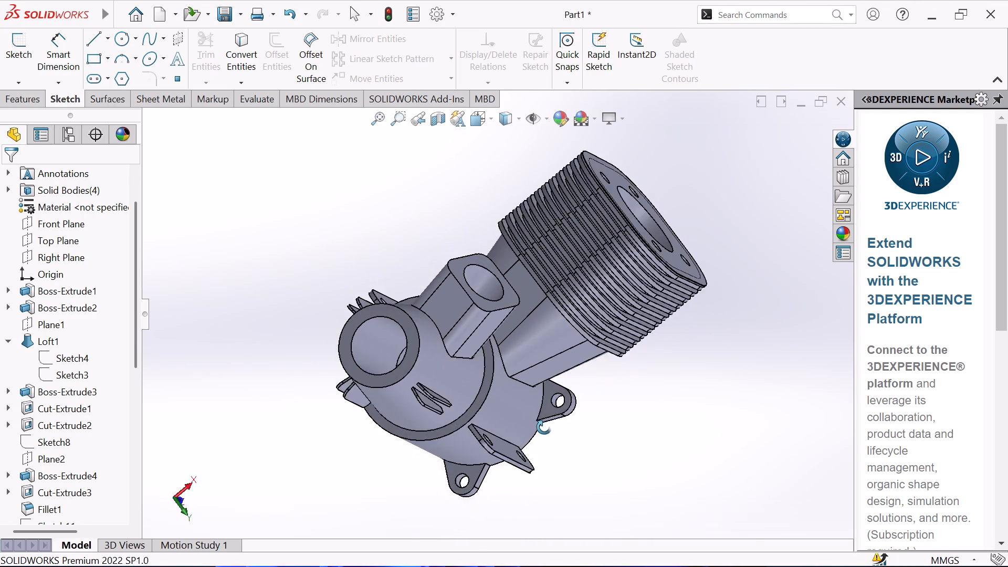
middle_click_drag(544, 427, 670, 302)
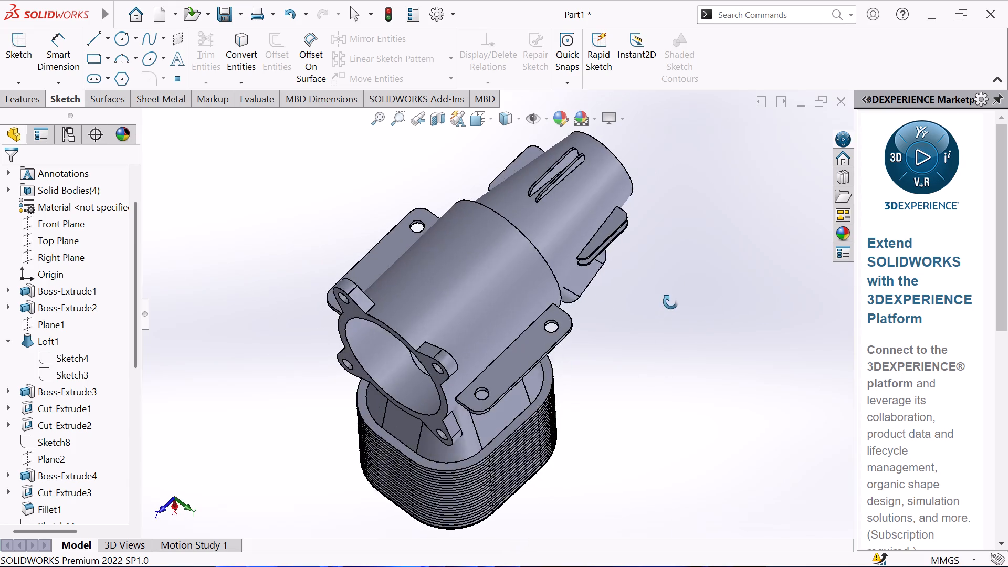
middle_click_drag(670, 302, 454, 414)
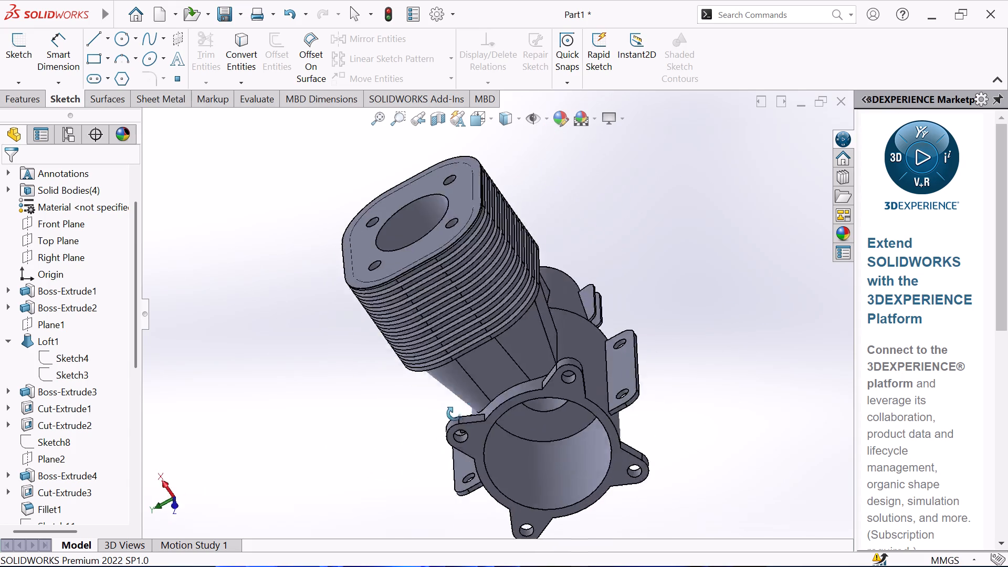
middle_click_drag(454, 414, 302, 379)
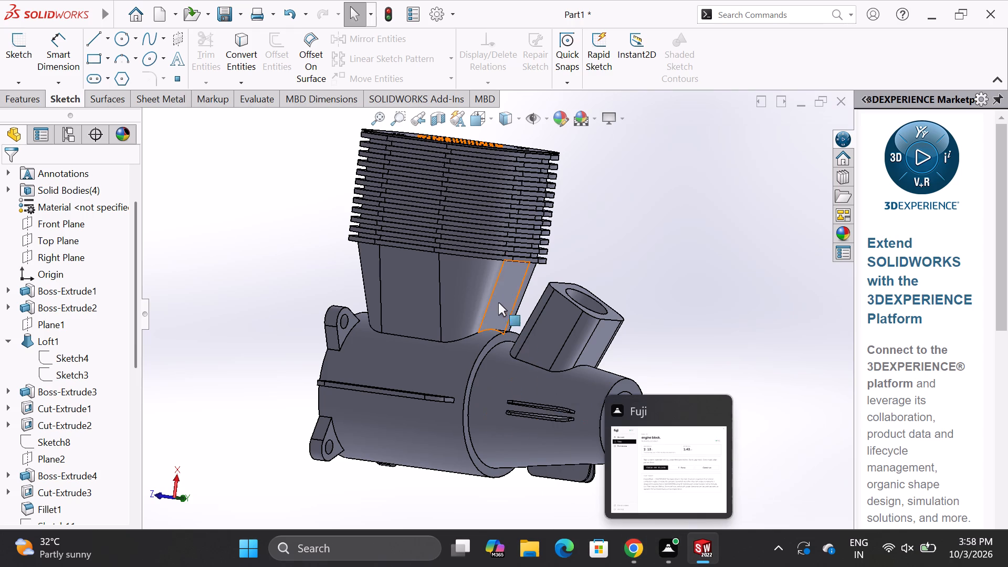
left_click(629, 234)
middle_click_drag(629, 223, 610, 266)
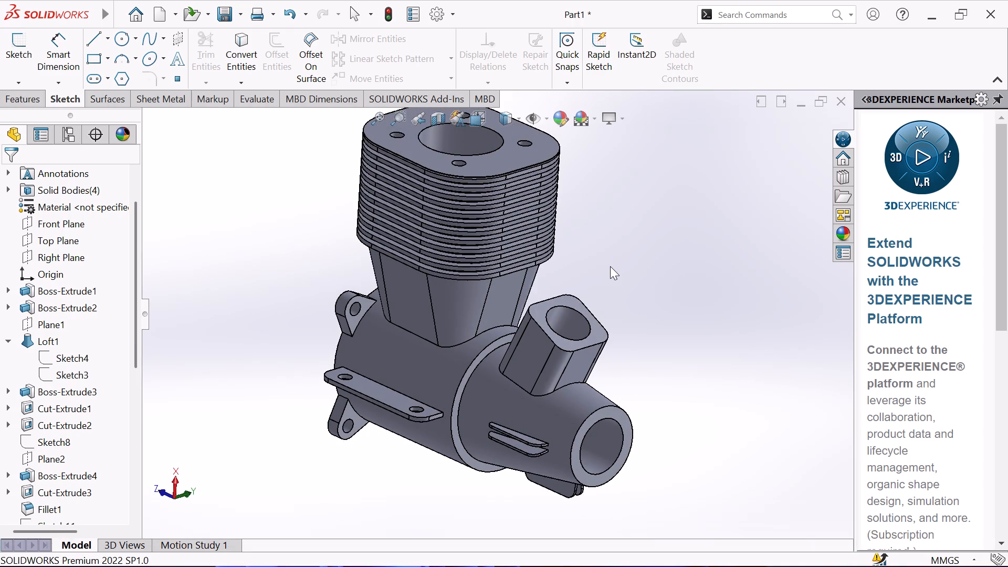
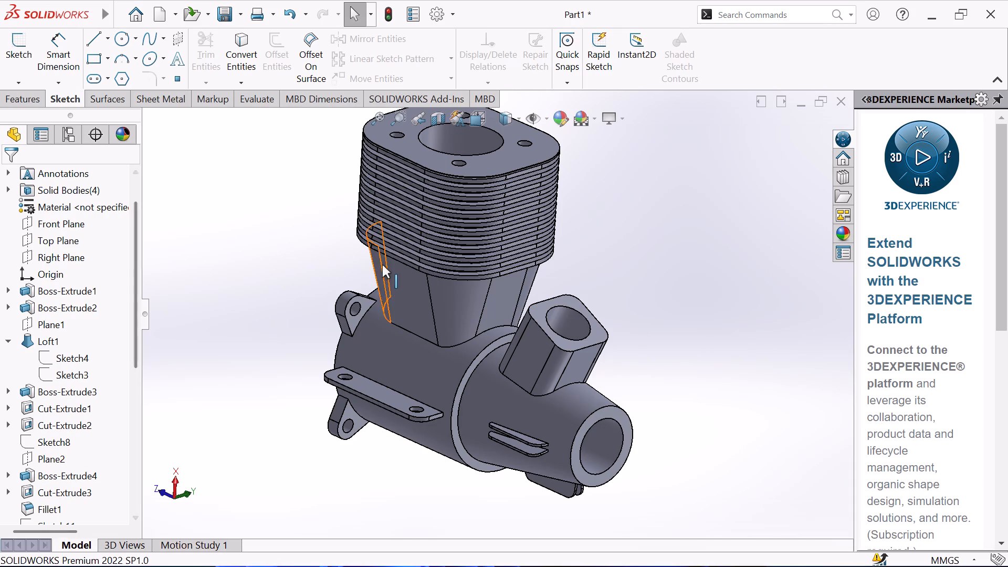
Examine the engine block from all sides, covering the finned cylinder, angled port, rear flange lugs, side flanges and nose ribs.
scroll(383, 265, "up", 2)
middle_click_drag(370, 262, 532, 271)
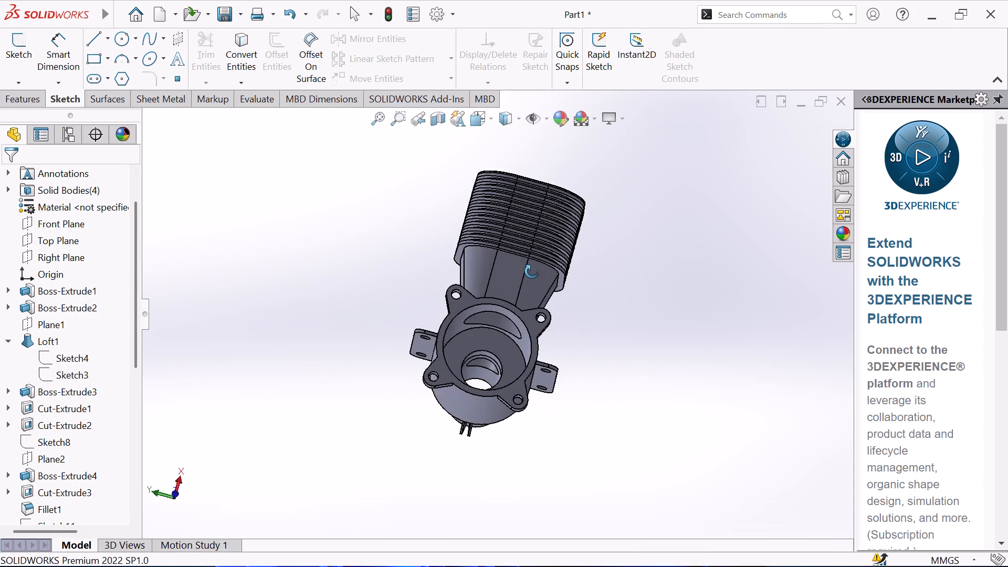
middle_click_drag(532, 271, 249, 369)
scroll(499, 338, "up", 2)
scroll(570, 295, "up", 1)
middle_click_drag(579, 290, 439, 314)
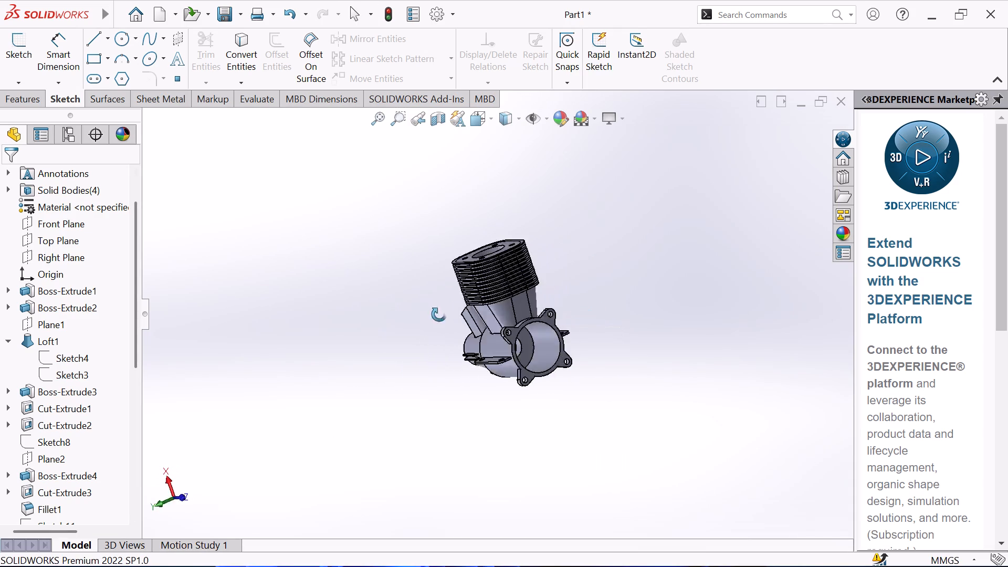
middle_click_drag(439, 314, 383, 315)
middle_click(383, 315)
middle_click(383, 315)
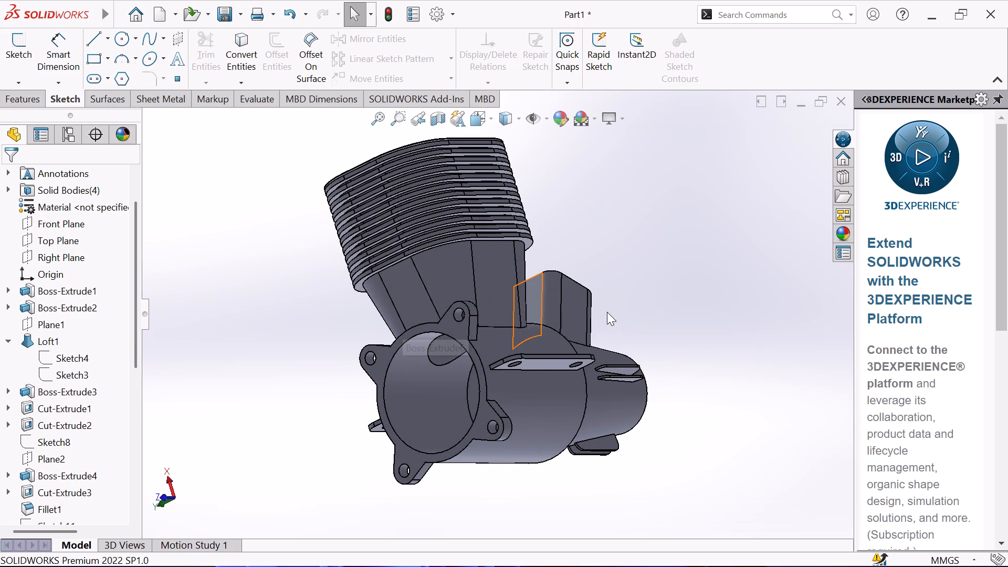
middle_click_drag(607, 312, 492, 390)
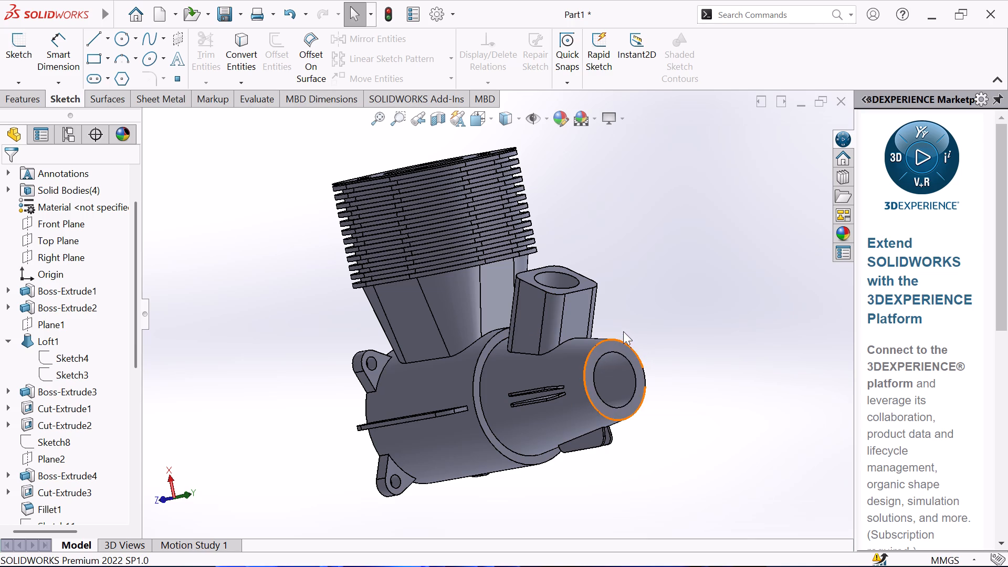
middle_click_drag(679, 299, 473, 297)
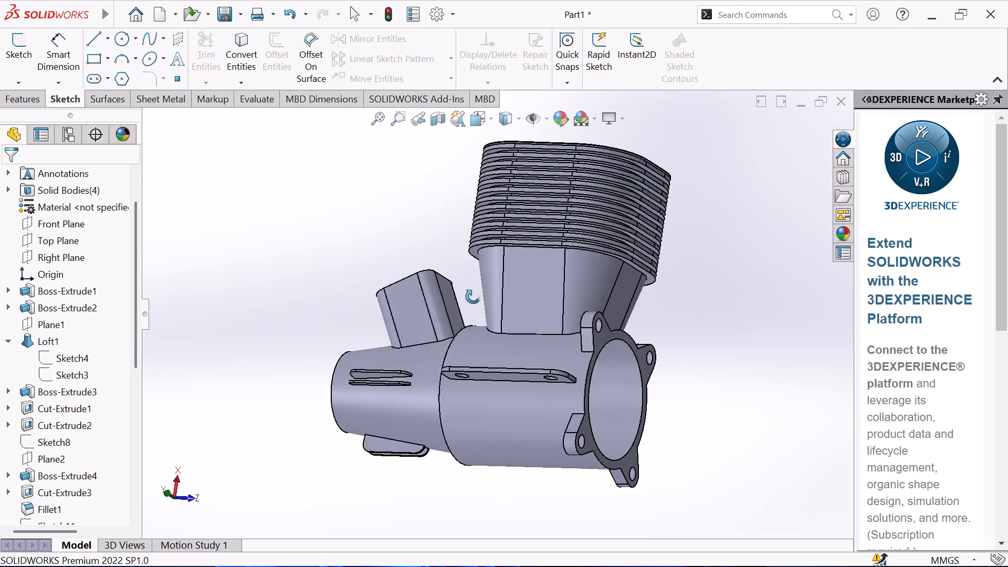
middle_click_drag(473, 297, 403, 295)
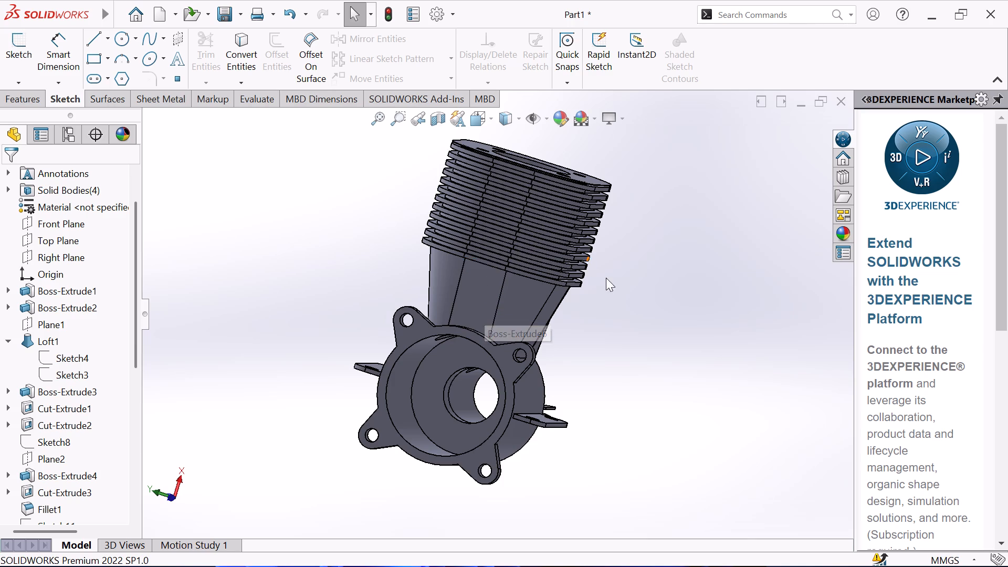
scroll(572, 301, "down", 1)
middle_click_drag(353, 238, 402, 167)
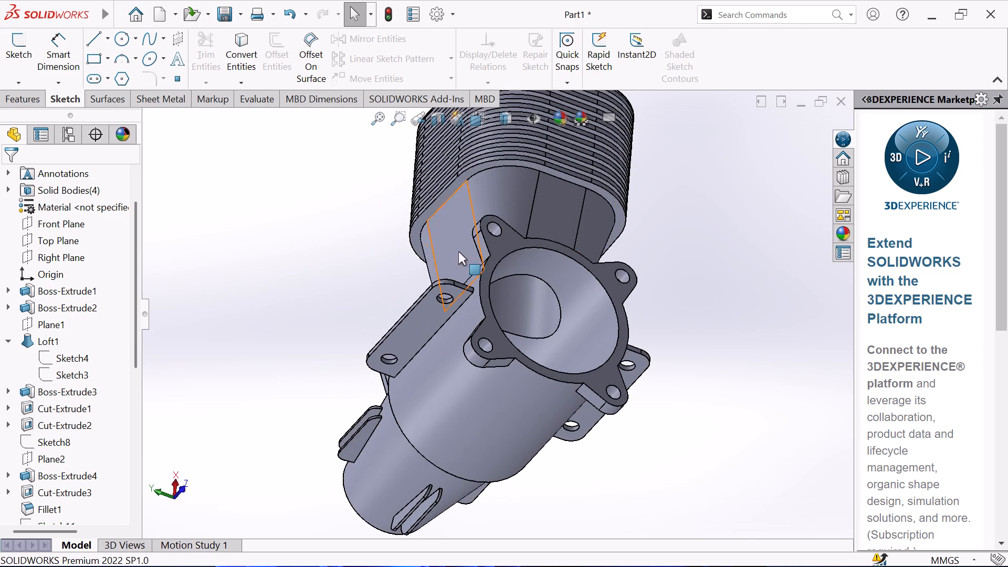
scroll(553, 319, "up", 2)
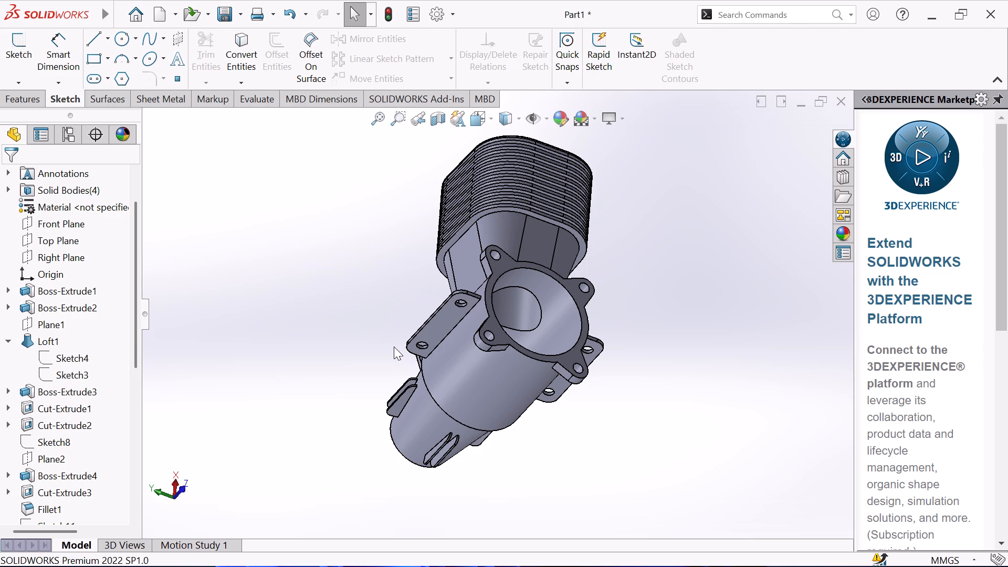
scroll(536, 370, "up", 1)
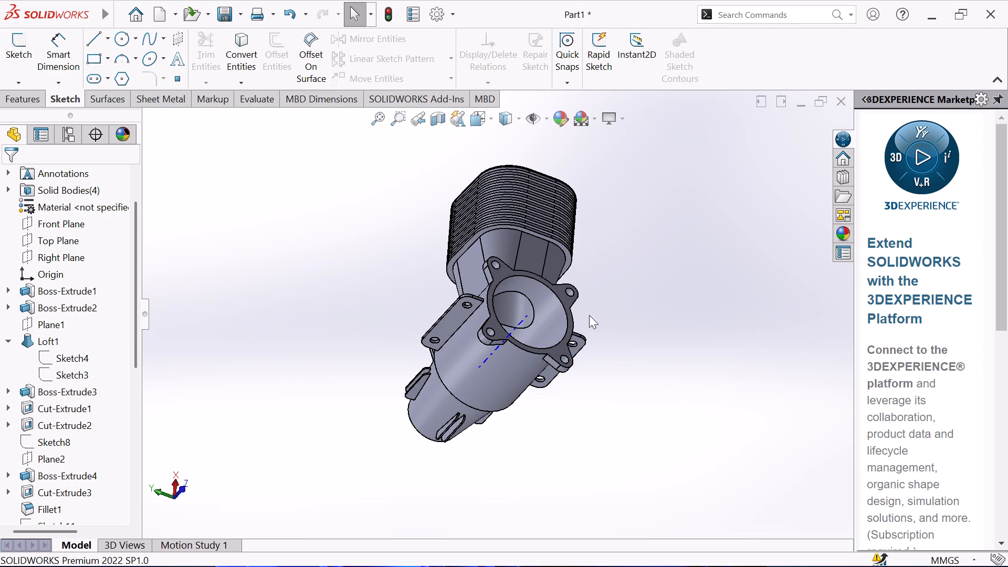
scroll(589, 315, "up", 1)
middle_click_drag(582, 314, 478, 314)
scroll(519, 325, "down", 1)
middle_click_drag(565, 335, 556, 326)
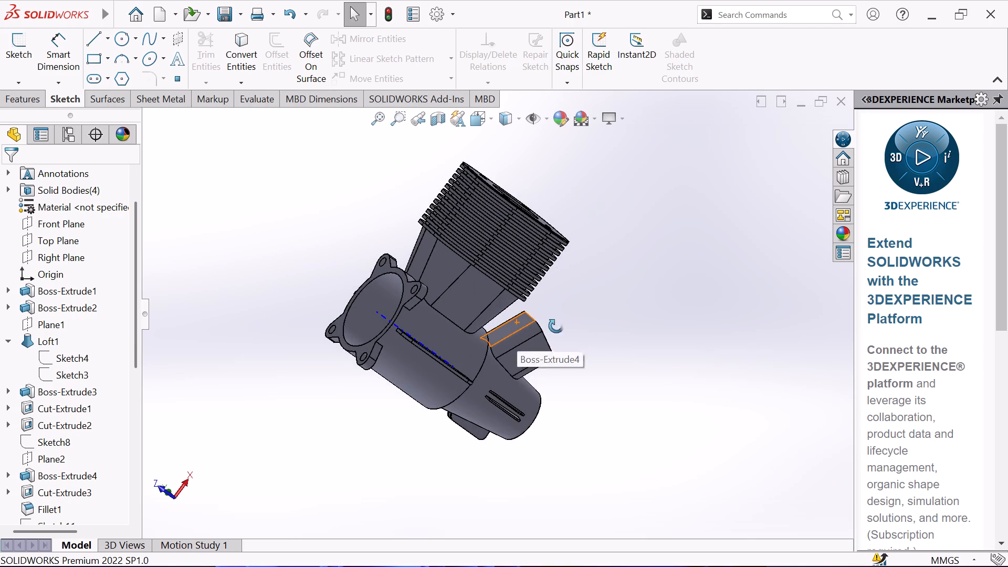
middle_click_drag(556, 326, 402, 258)
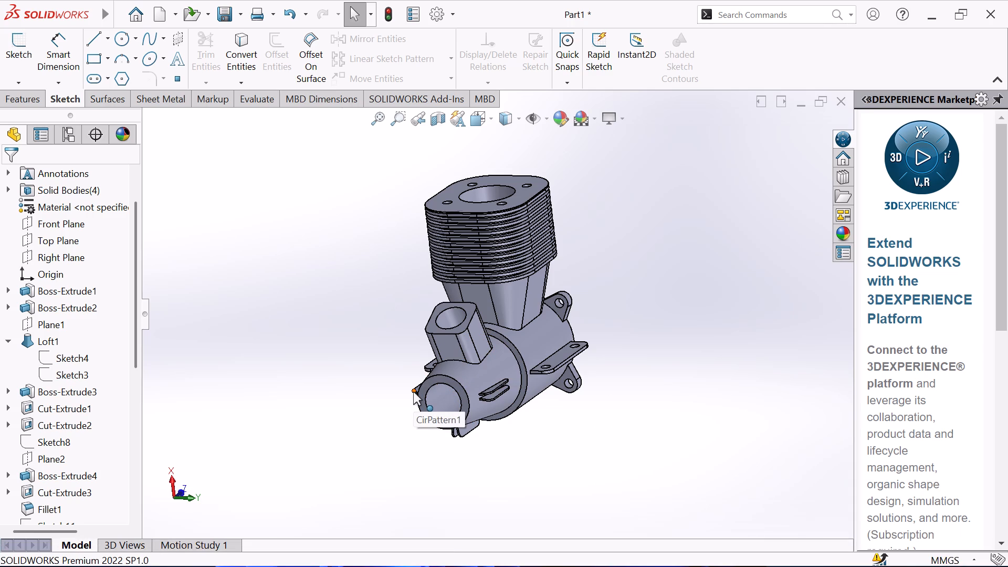
Save the part as "engine block" in the solid modeling folder.
key("ctrl+s")
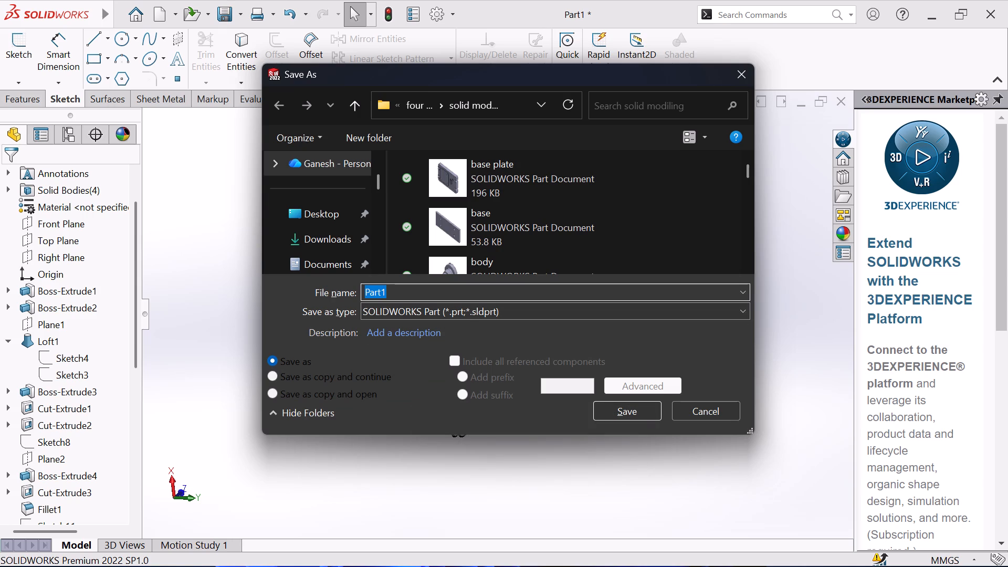
type("engib")
key("BackSpace")
type("ne block")
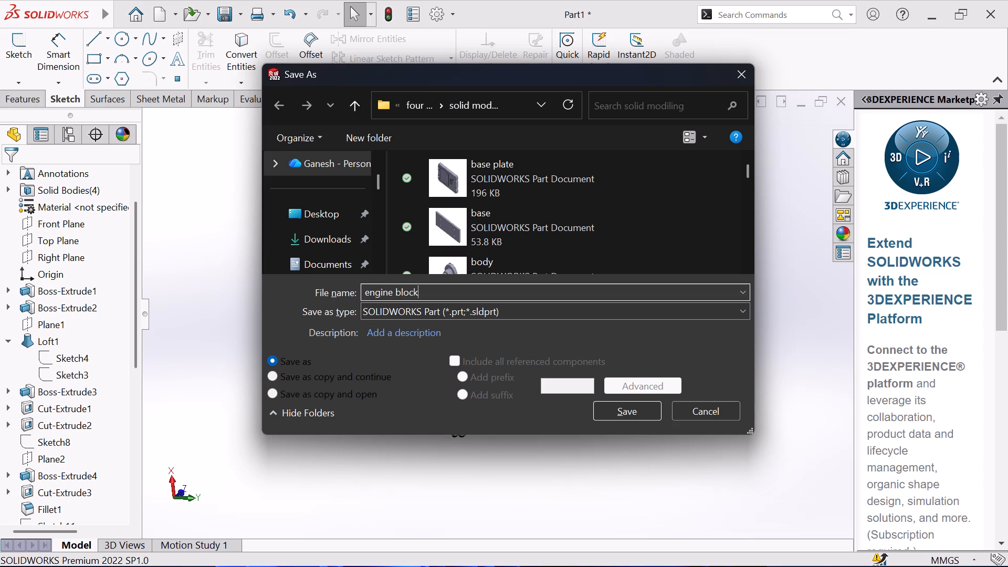
key("space")
left_click(610, 414)
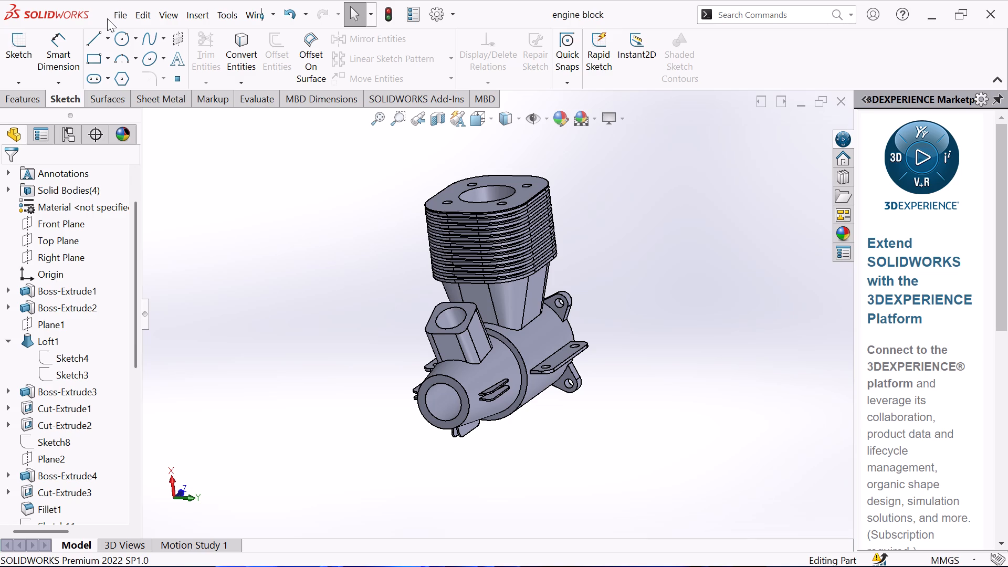
Make a drawing from the part on a standard A3 (ISO) sheet with the sheet format displayed.
left_click(107, 18)
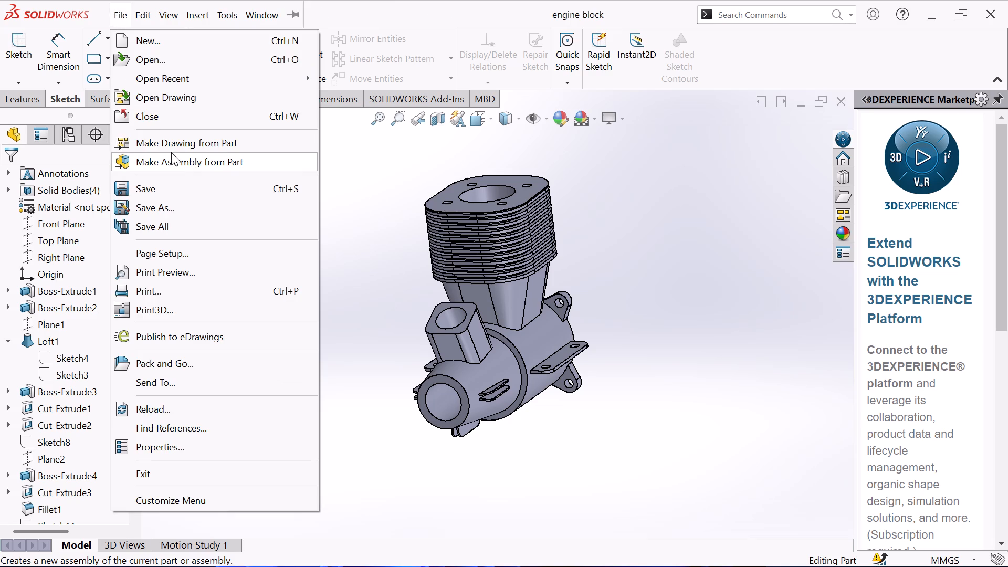
left_click(175, 143)
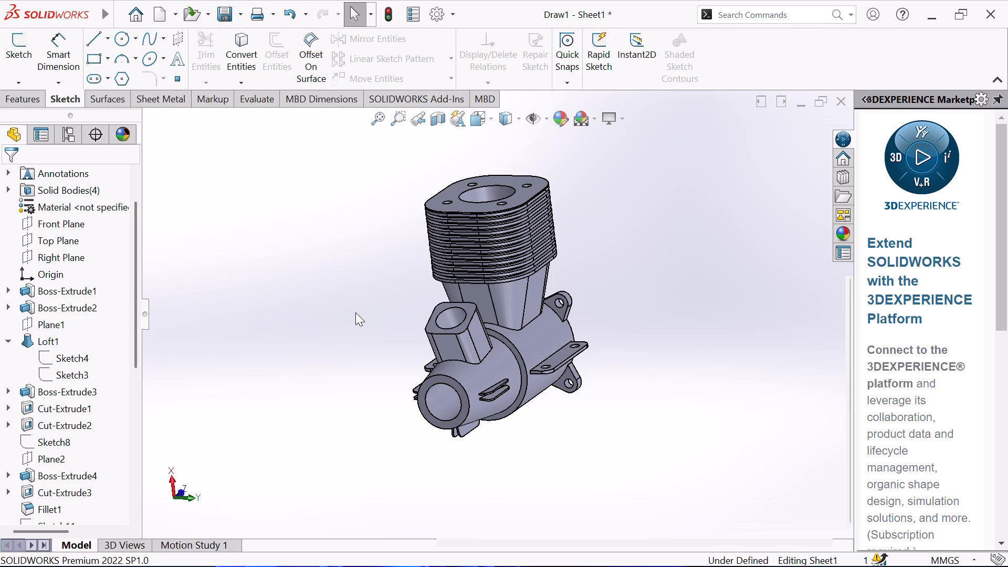
left_click(338, 259)
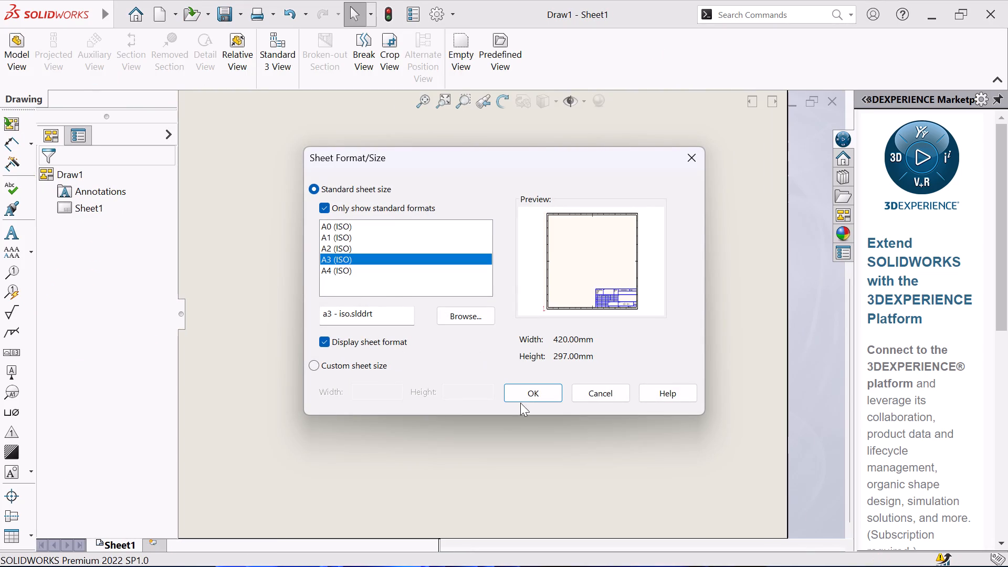
left_click(521, 394)
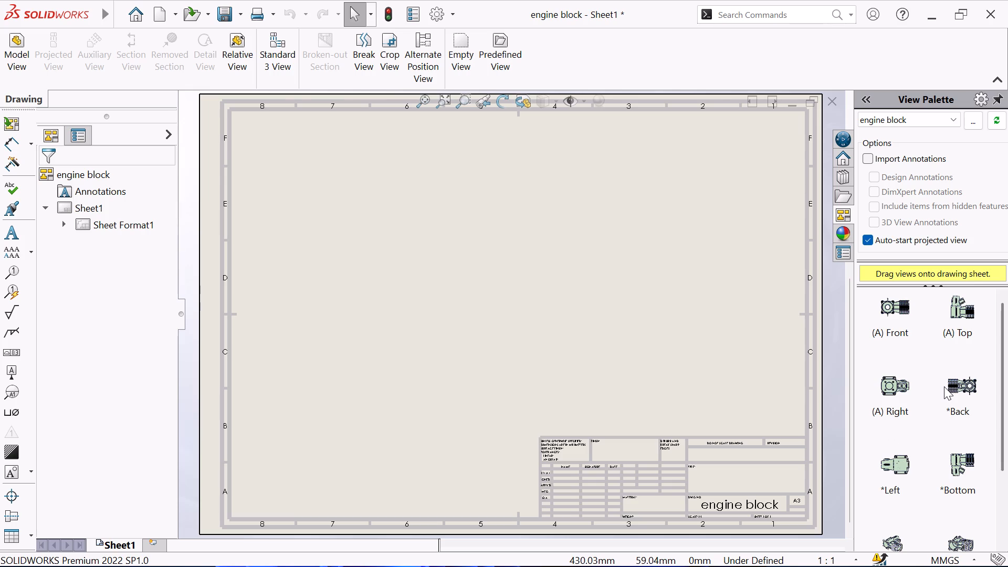
Place the engine block's Bottom view near the centre of the A3 sheet as the parent view.
scroll(944, 386, "up", 2)
scroll(944, 386, "down", 2)
scroll(944, 386, "up", 3)
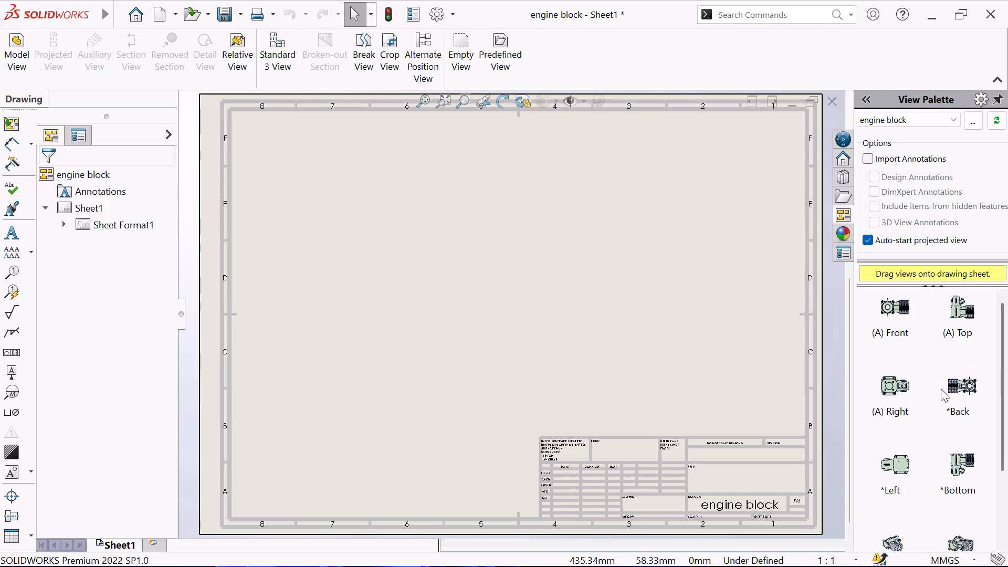
left_click_drag(957, 468, 773, 395)
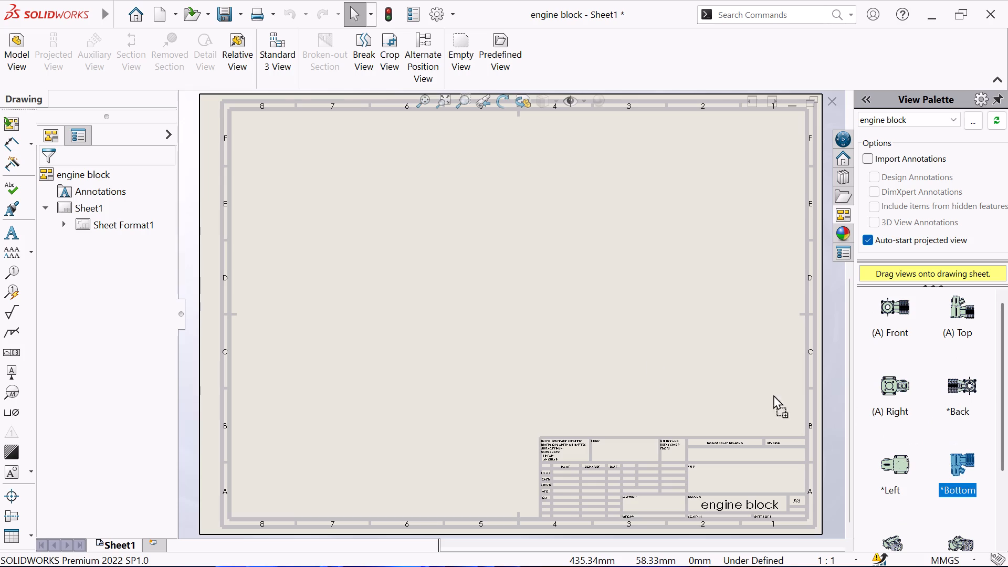
left_click_drag(773, 395, 520, 280)
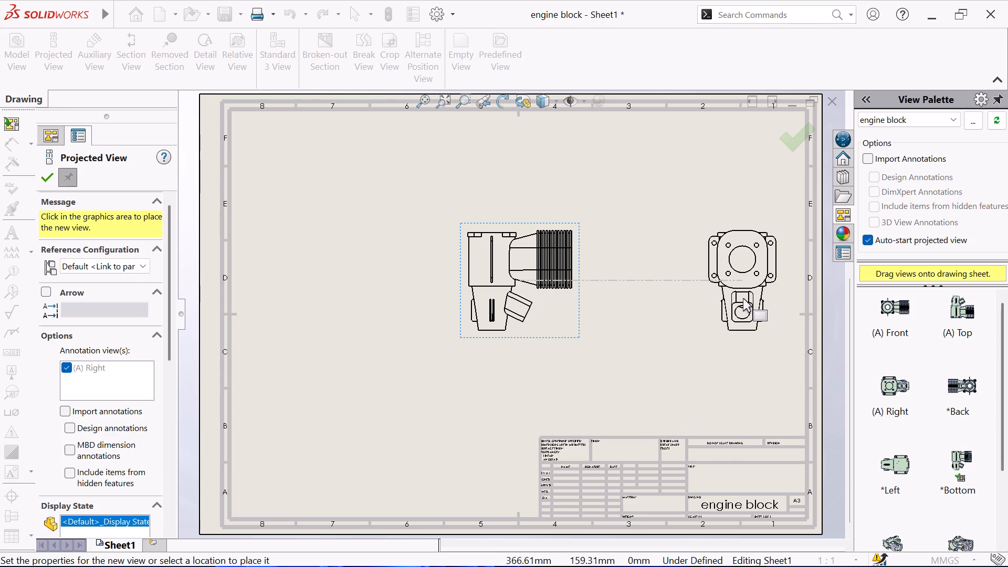
Project views from the central parent view to its right and left sides, plus pictorial views at lower left and lower right.
left_click(743, 298)
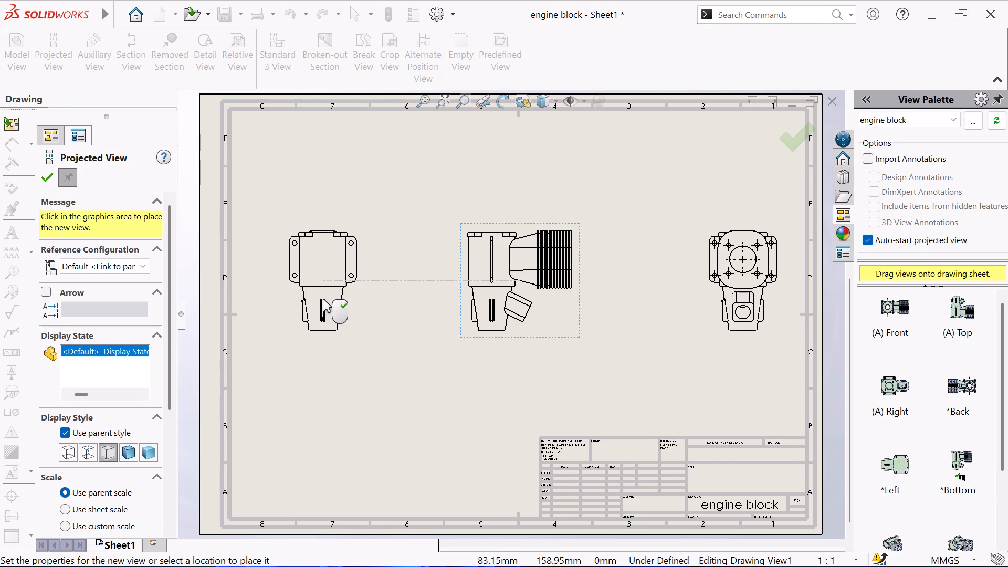
left_click(323, 299)
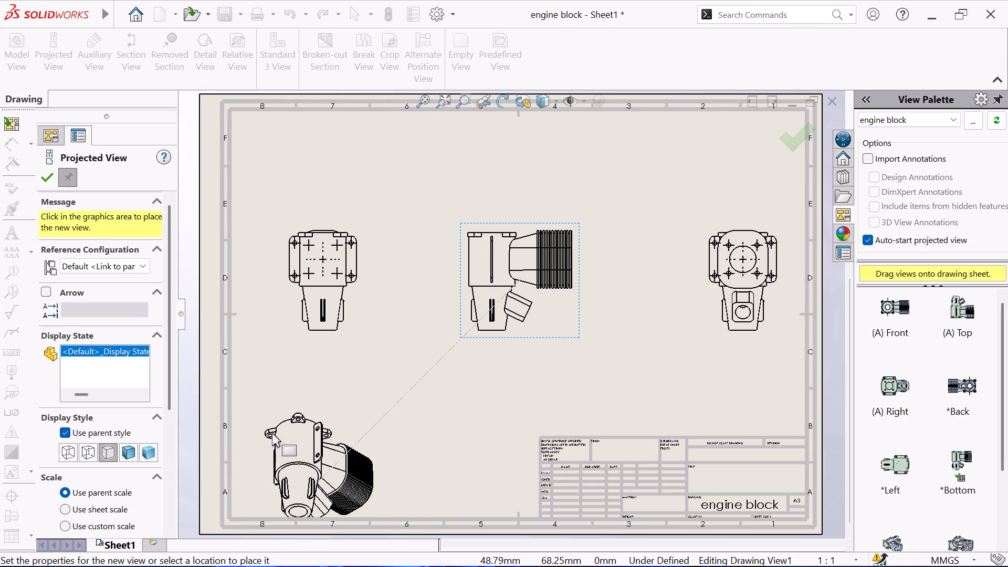
left_click(273, 433)
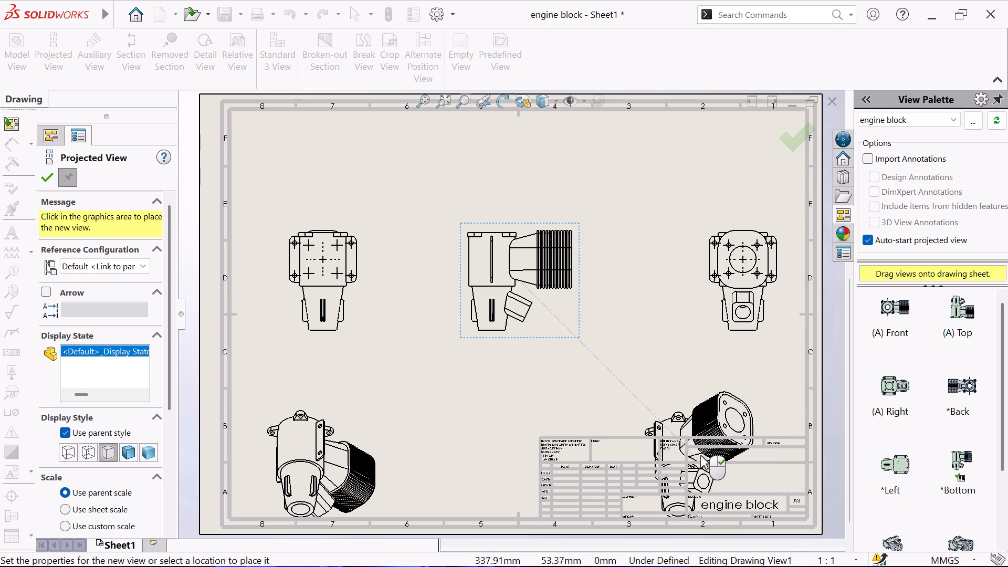
left_click(697, 450)
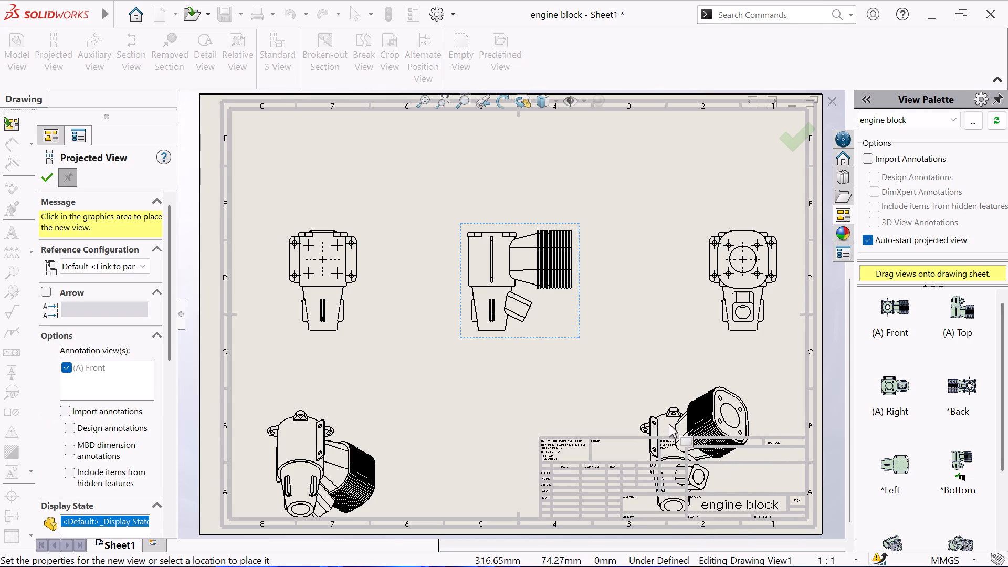
left_click(669, 424)
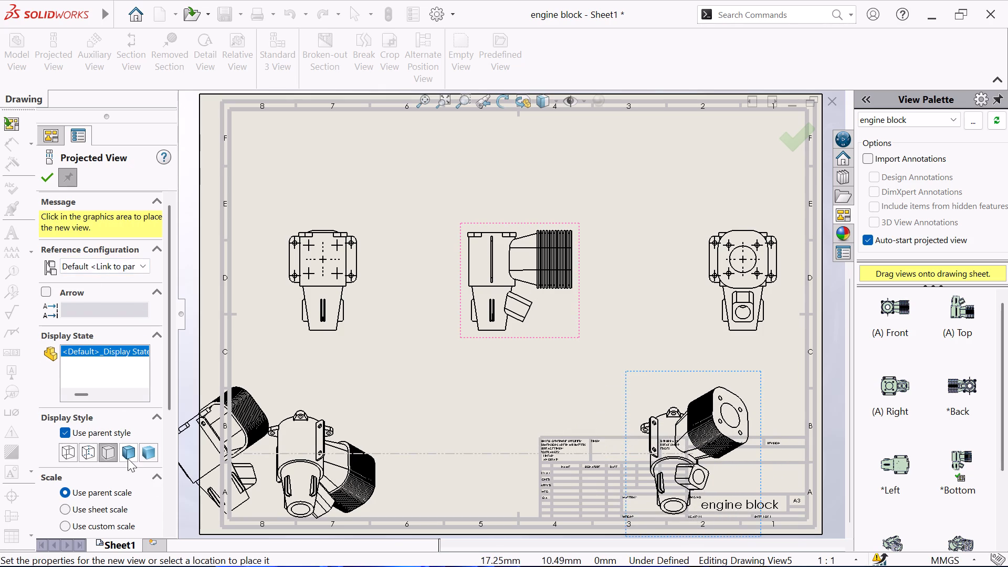
left_click(45, 171)
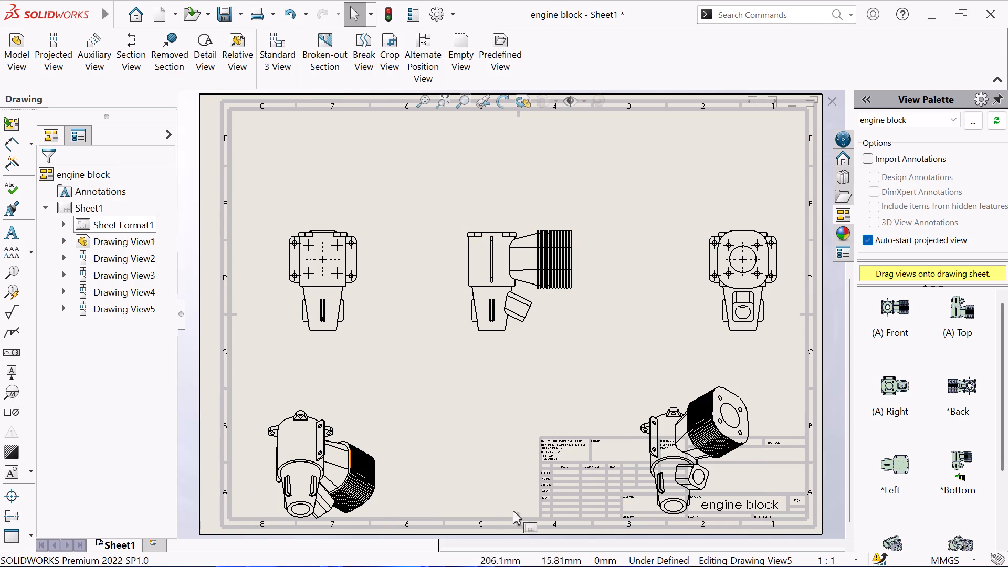
Set the display style of both lower pictorial views to Shaded With Edges.
left_click(638, 390)
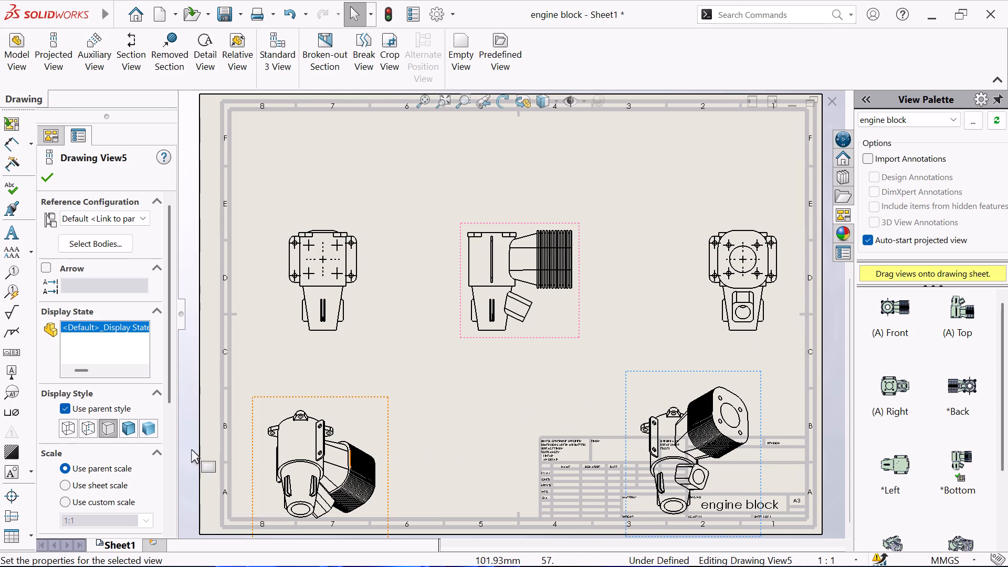
left_click(128, 430)
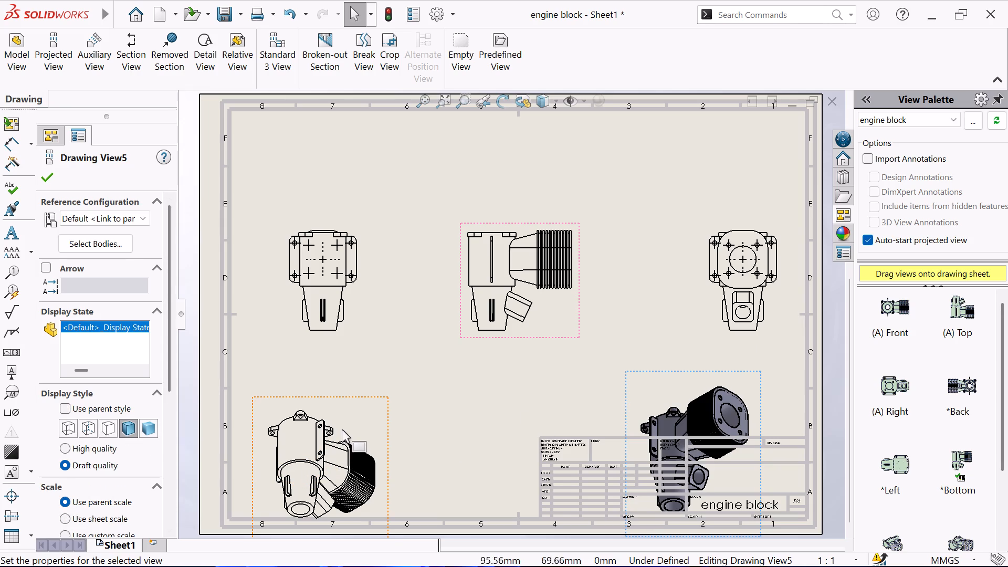
left_click(342, 429)
left_click(132, 425)
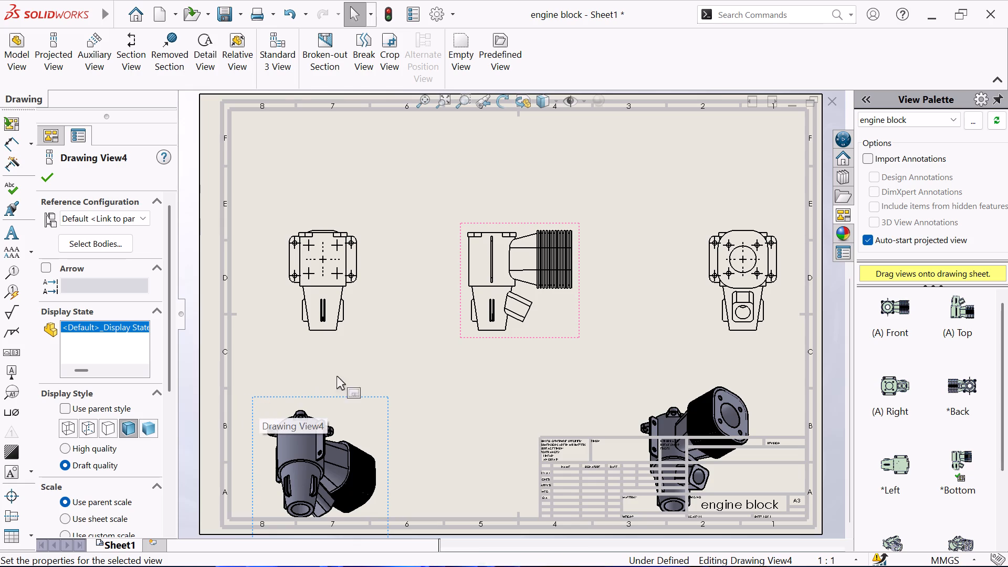
Set the central parent view's display style to Hidden Lines Removed.
left_click(537, 310)
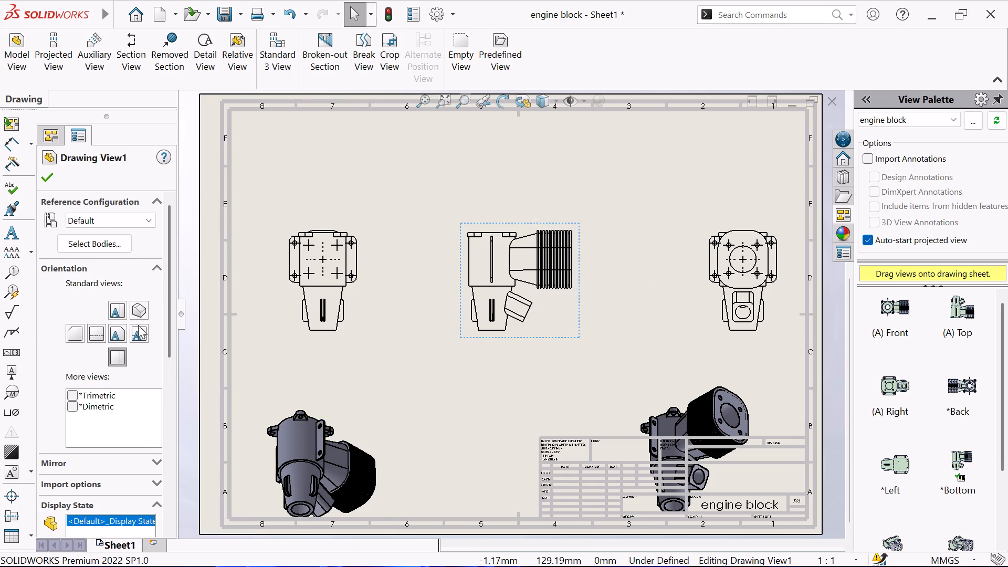
left_click(52, 172)
left_click(562, 302)
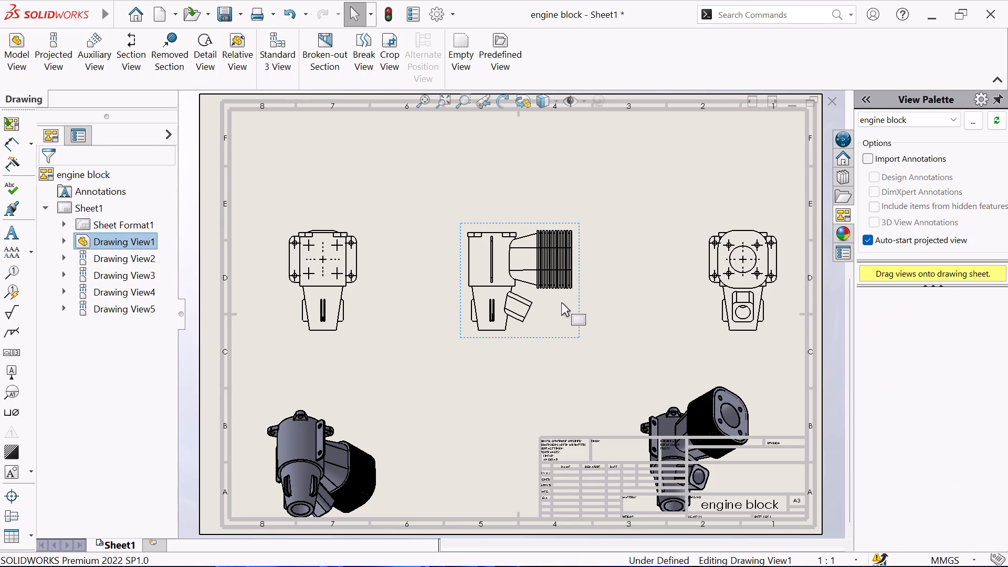
left_click(566, 325)
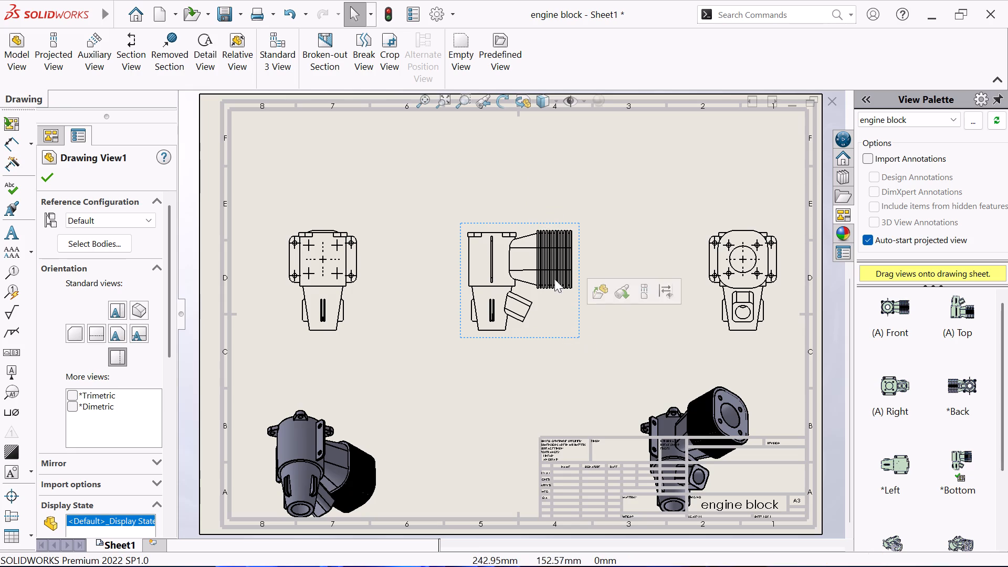
scroll(90, 434, "down", 2)
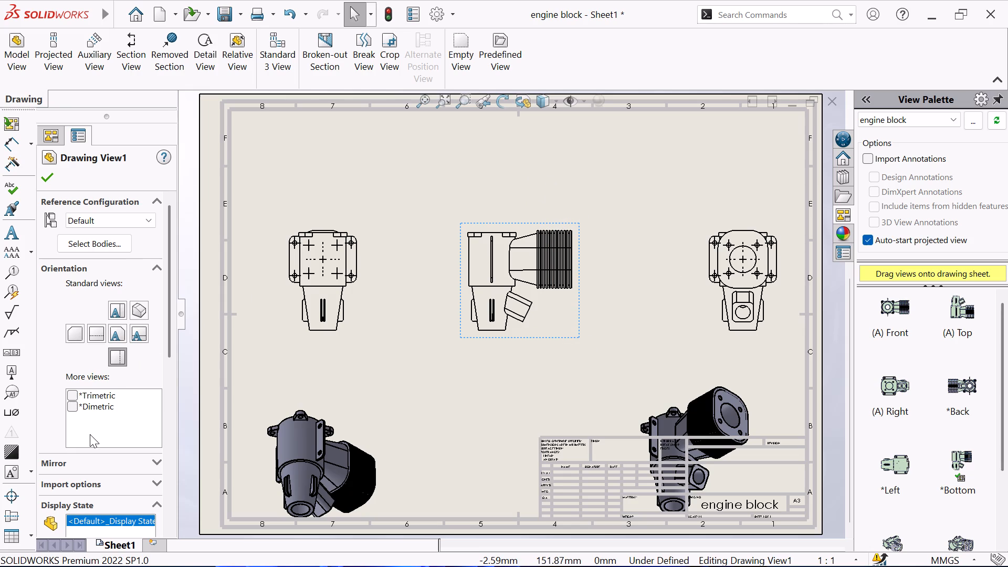
scroll(90, 435, "up", 3)
scroll(90, 434, "down", 3)
scroll(120, 513, "down", 3)
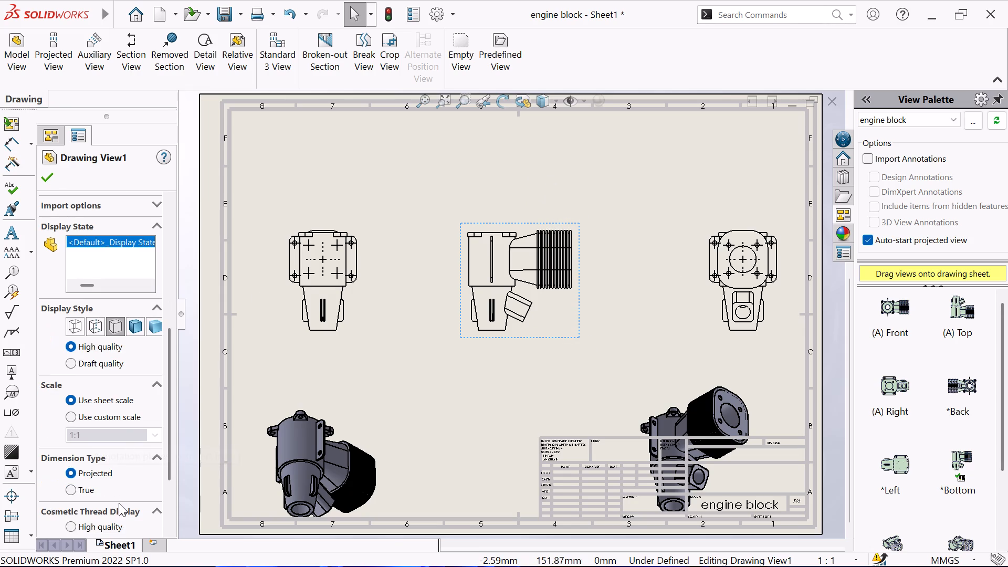
left_click(113, 329)
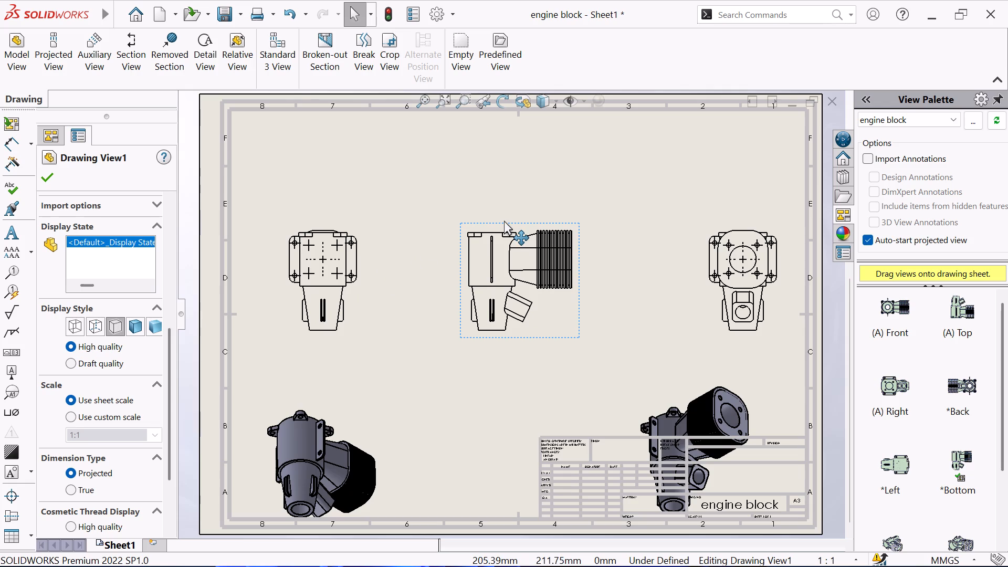
Move the central parent view lower on the sheet to leave room above it for another view.
left_click_drag(505, 221, 506, 212)
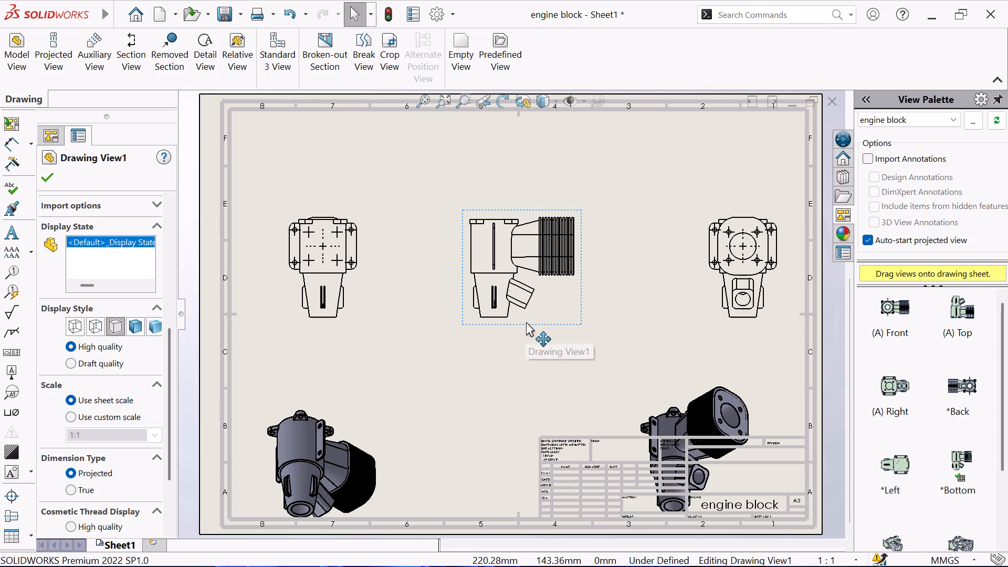
left_click_drag(526, 322, 522, 350)
left_click(535, 319)
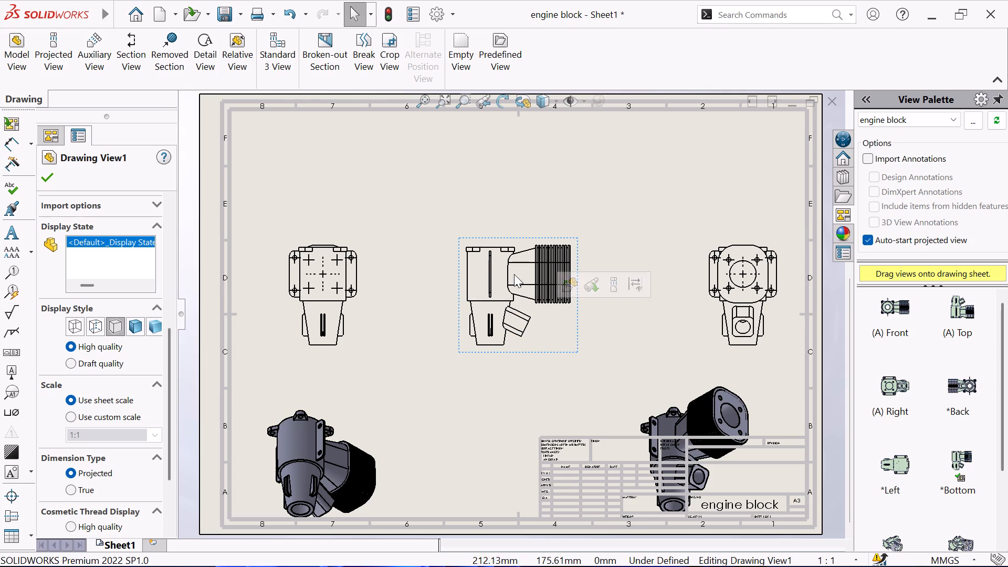
left_click(514, 274)
left_click(497, 260)
left_click_drag(499, 290, 500, 290)
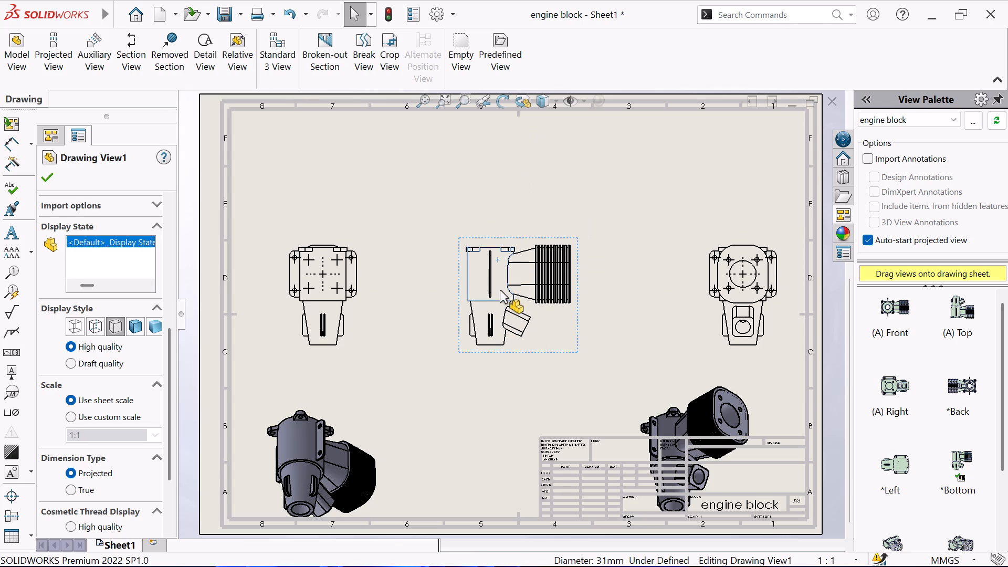
left_click_drag(500, 290, 523, 170)
left_click_drag(544, 297, 534, 323)
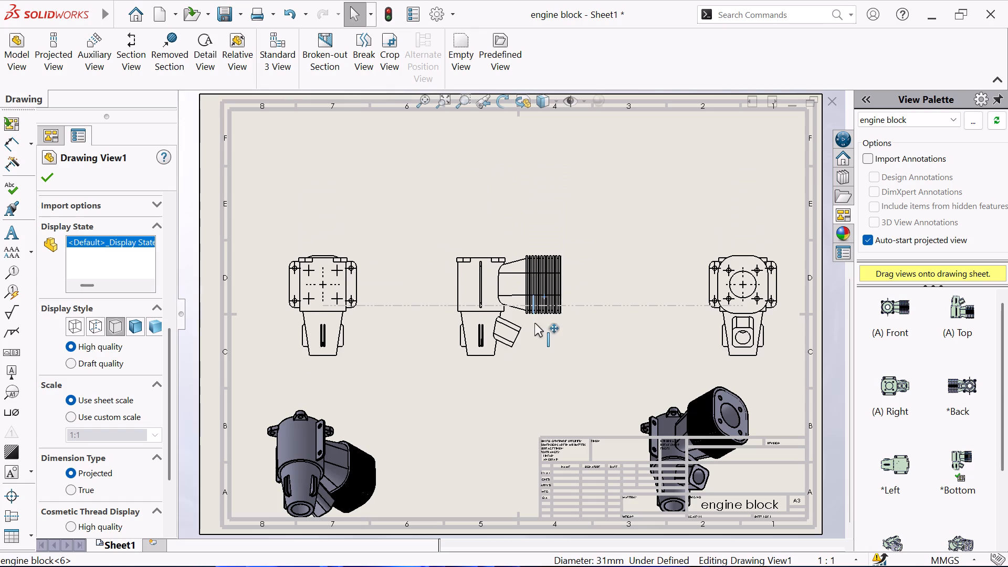
left_click_drag(534, 323, 553, 315)
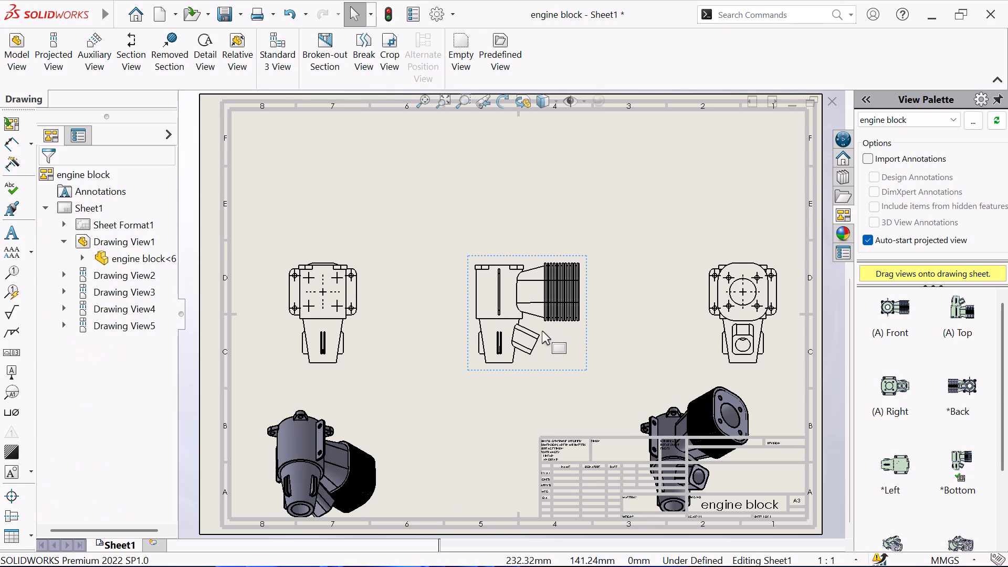
Project a view from the central parent view and place it directly above, near the sheet's upper edge.
left_click(554, 342)
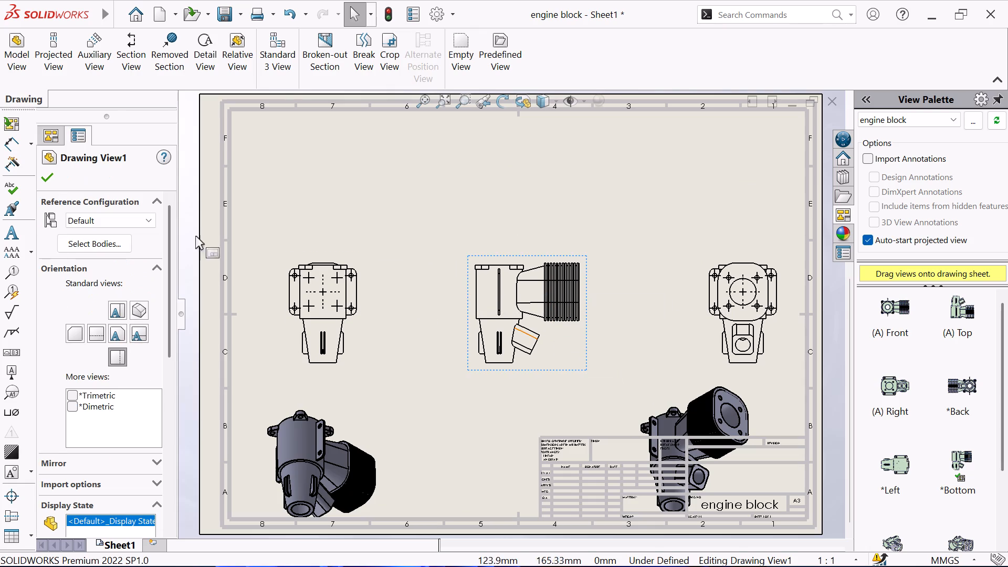
left_click(60, 57)
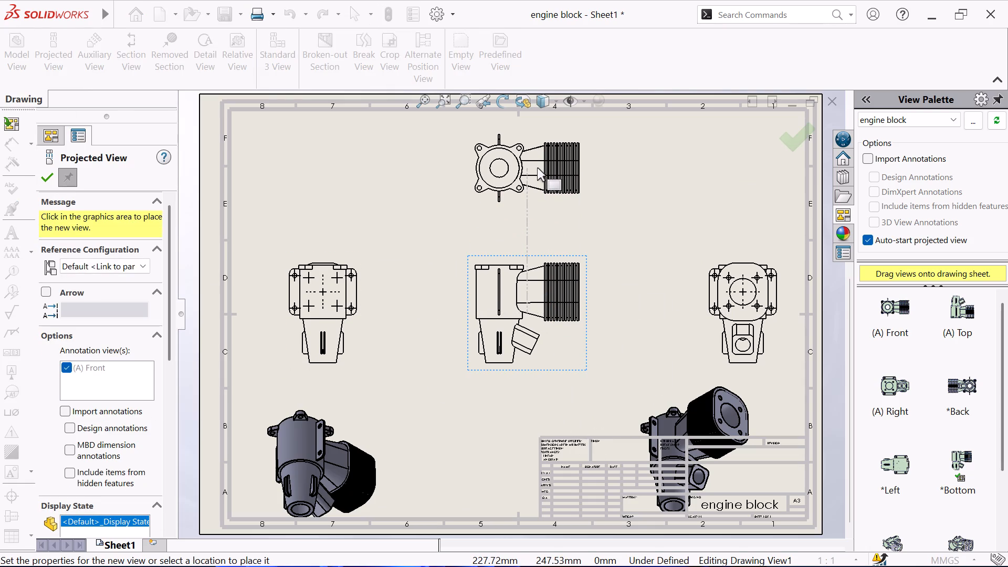
left_click(537, 167)
left_click(46, 178)
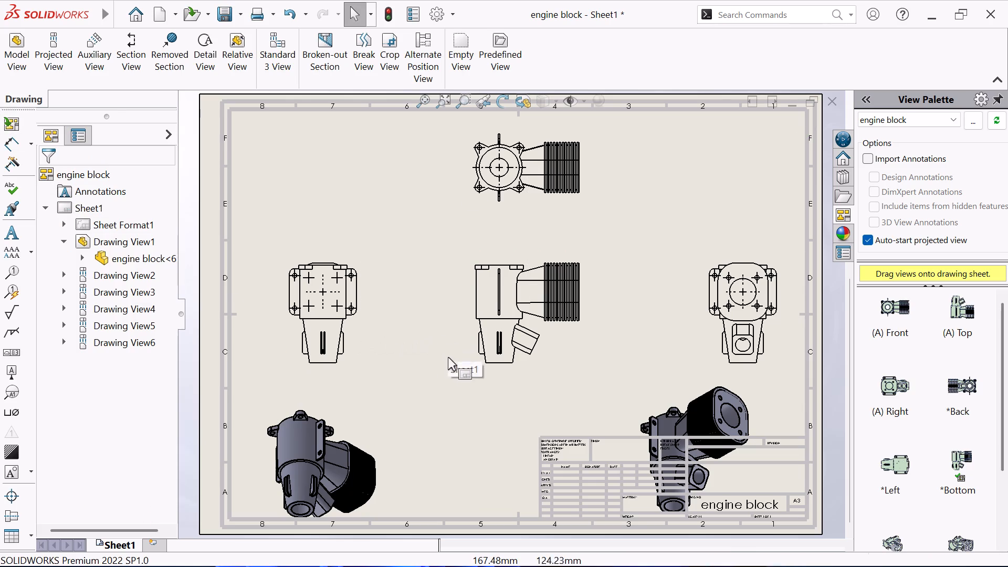
Reposition the lower-left pictorial view inside the sheet border and shift the central parent view slightly upward.
left_click_drag(385, 451, 396, 433)
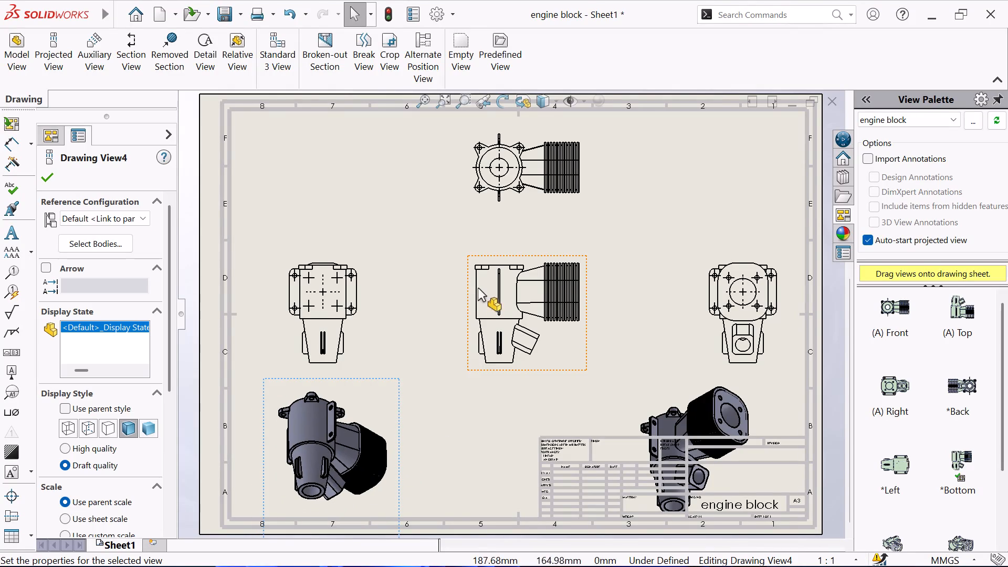
left_click(465, 300)
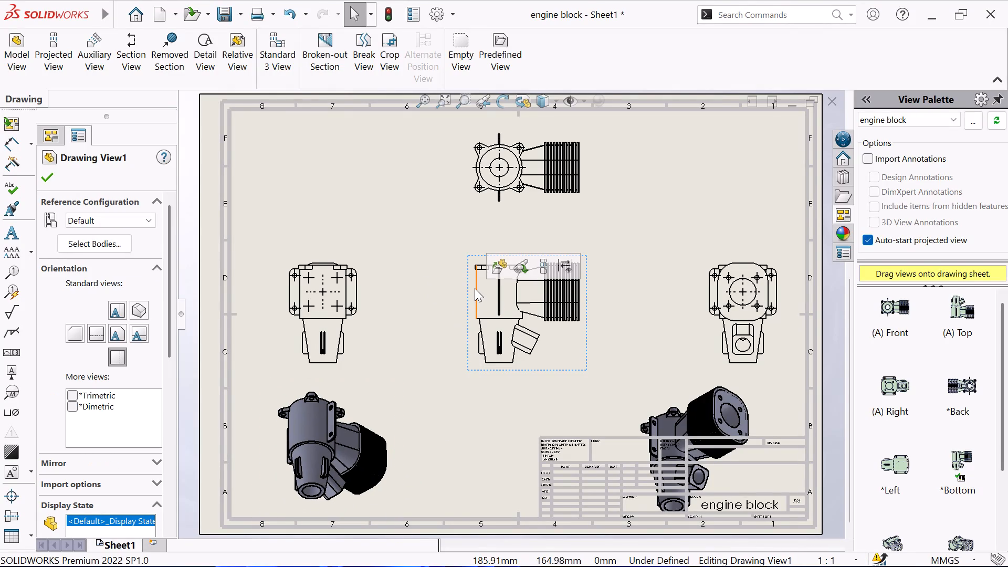
left_click_drag(468, 282, 471, 266)
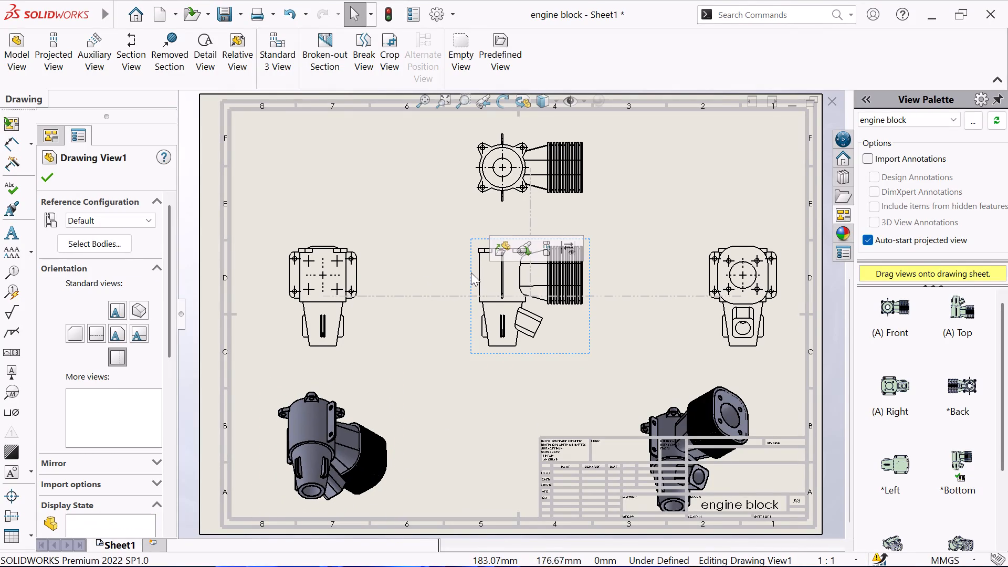
left_click(46, 174)
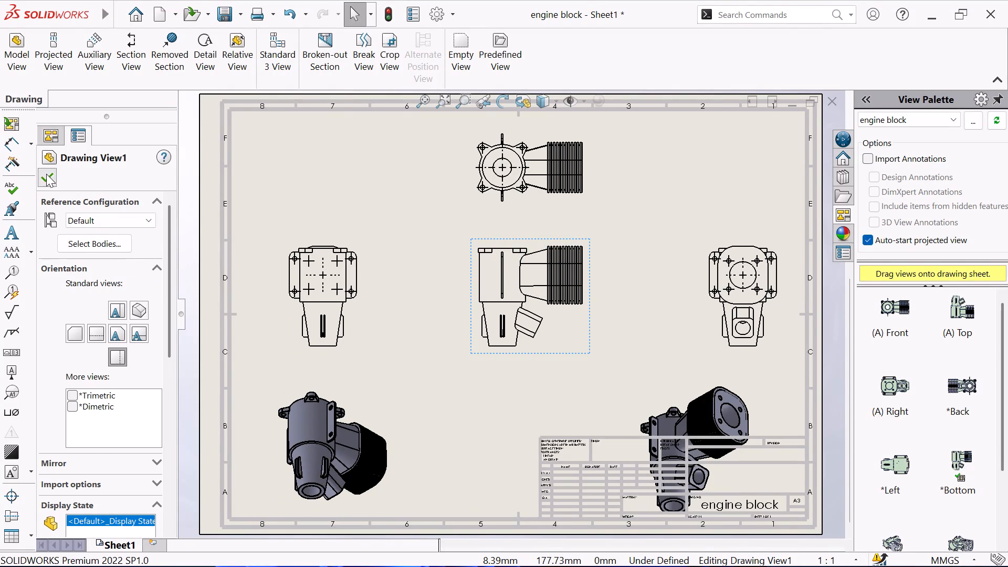
Add a vertical Smart Dimension for the height of the right-hand mounting flange in the left projected view.
left_click(9, 135)
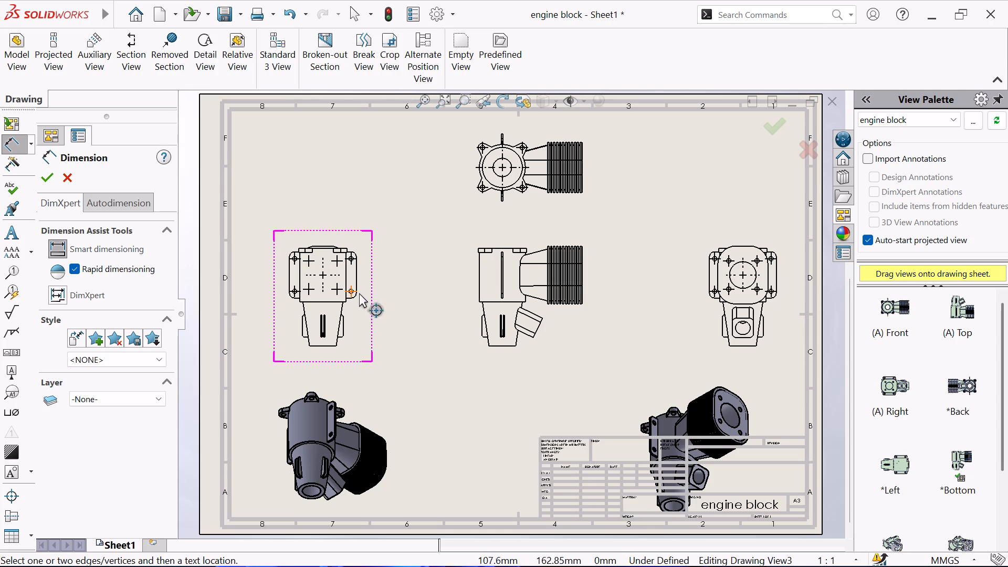
scroll(361, 289, "down", 1)
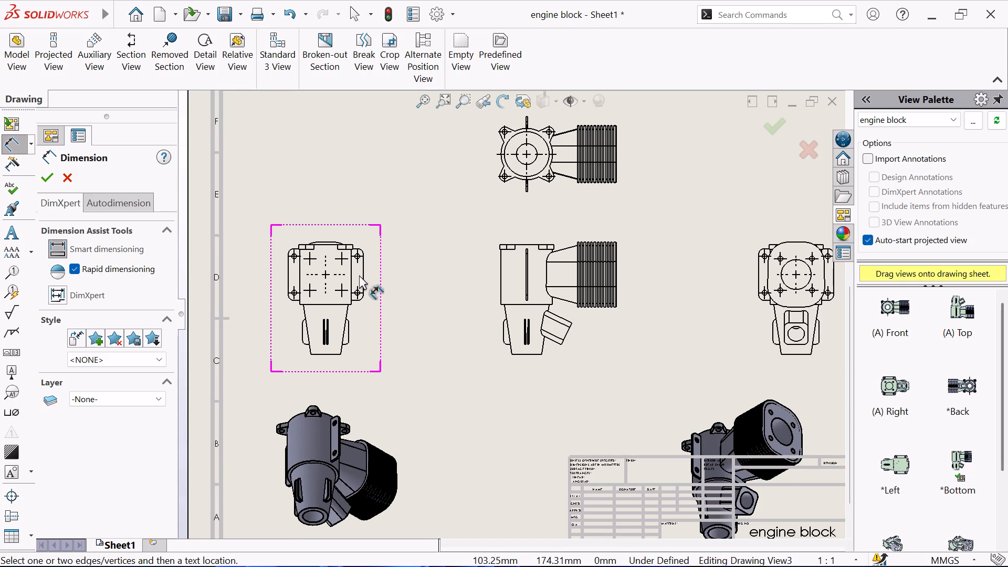
scroll(359, 275, "down", 2)
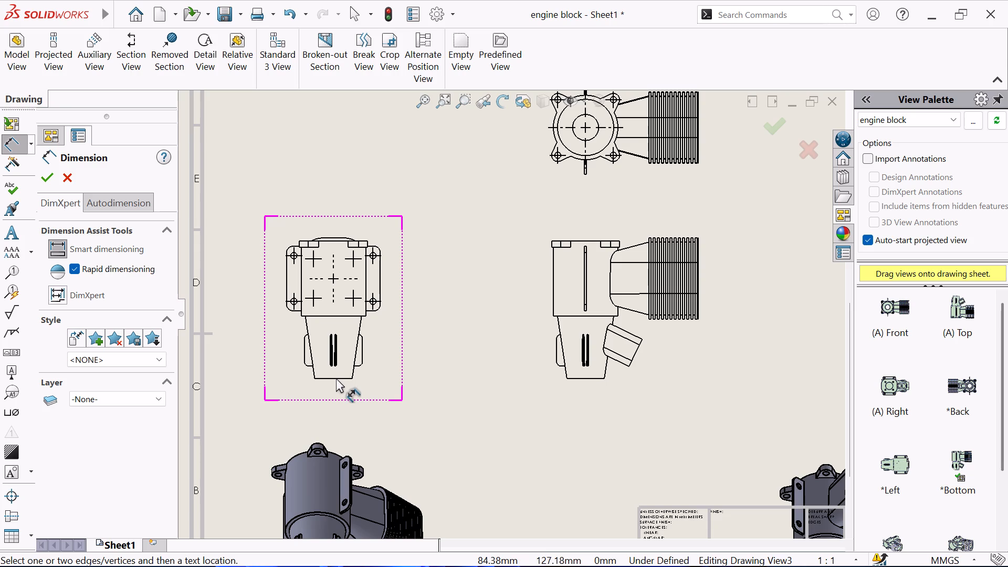
left_click(373, 247)
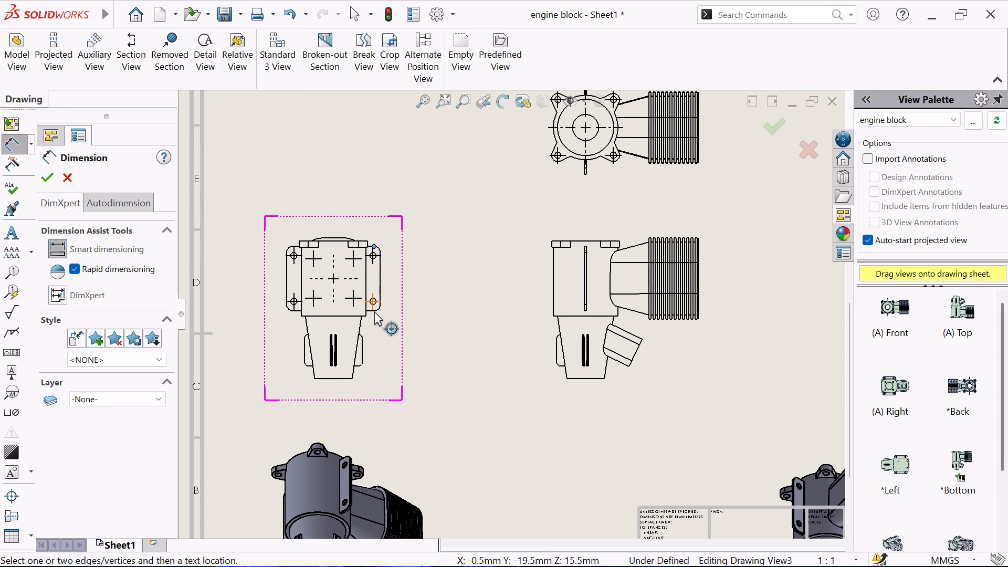
left_click(373, 310)
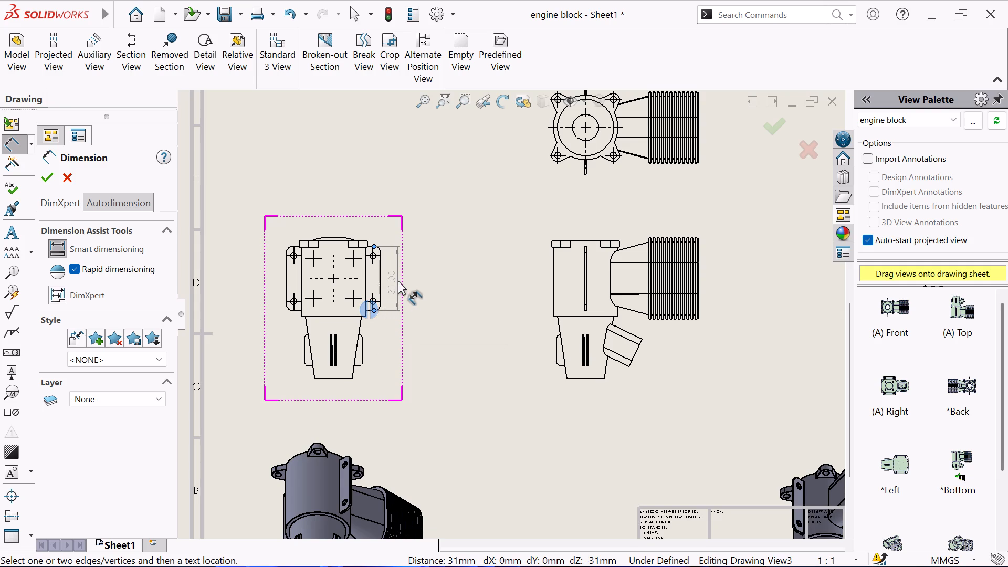
left_click(398, 279)
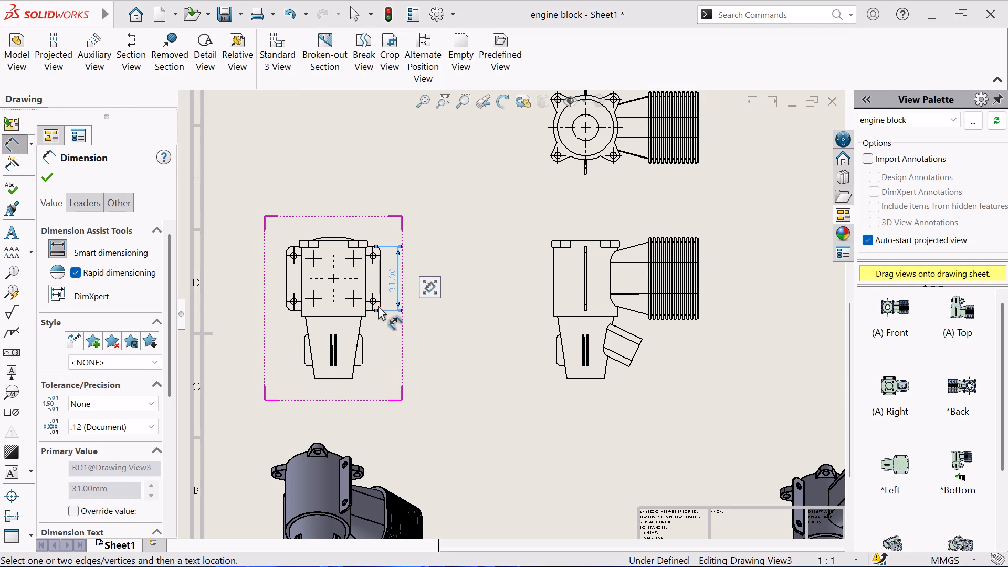
Dimension the vertical centre distance between the flange's two right-hand holes, placing it outside the flange height dimension.
scroll(378, 305, "down", 3)
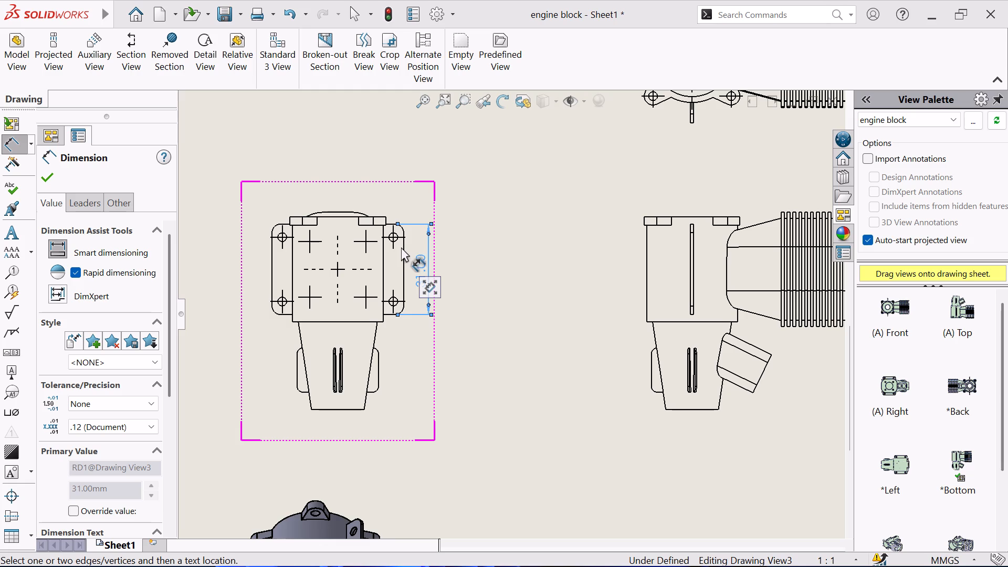
left_click(396, 240)
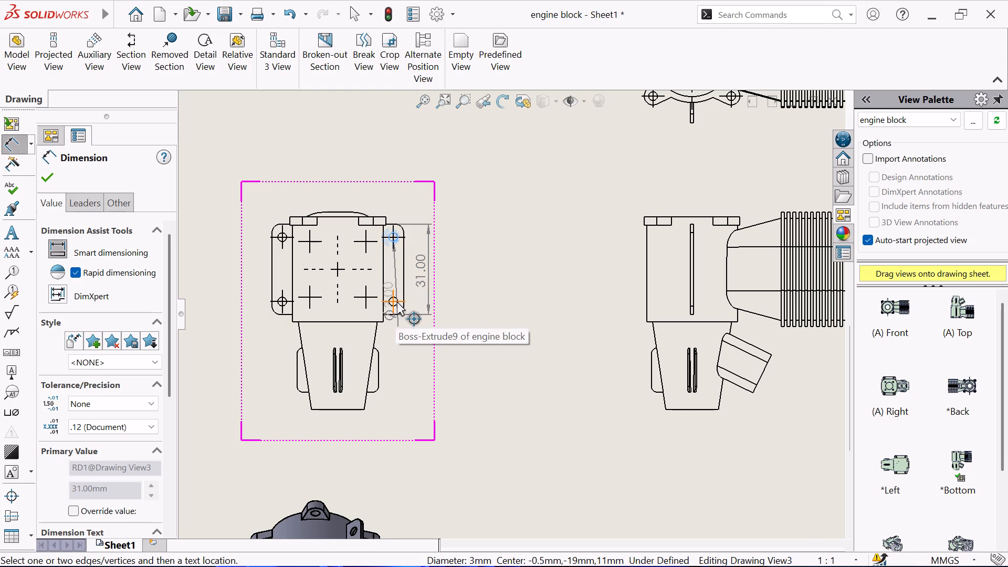
left_click(397, 297)
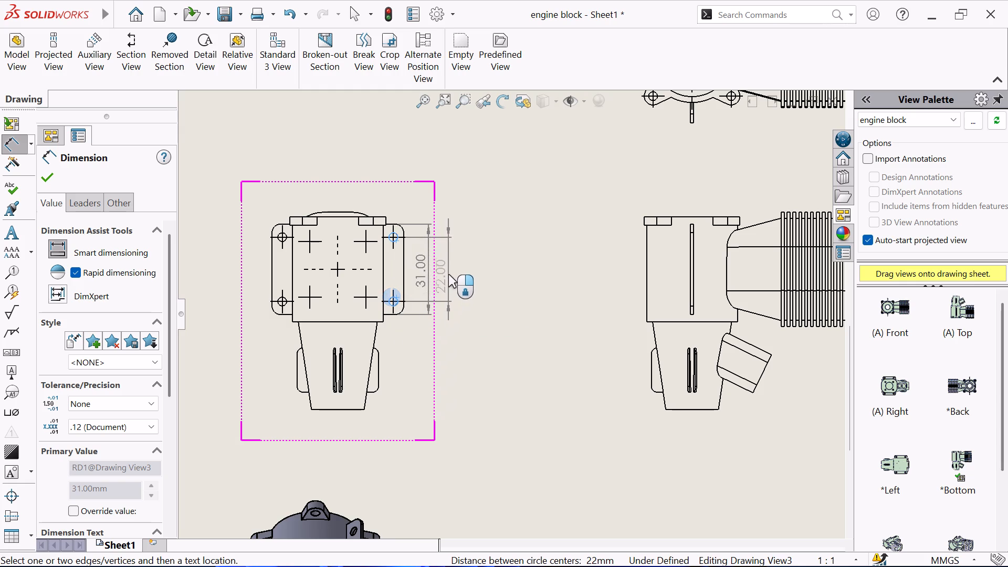
left_click(448, 269)
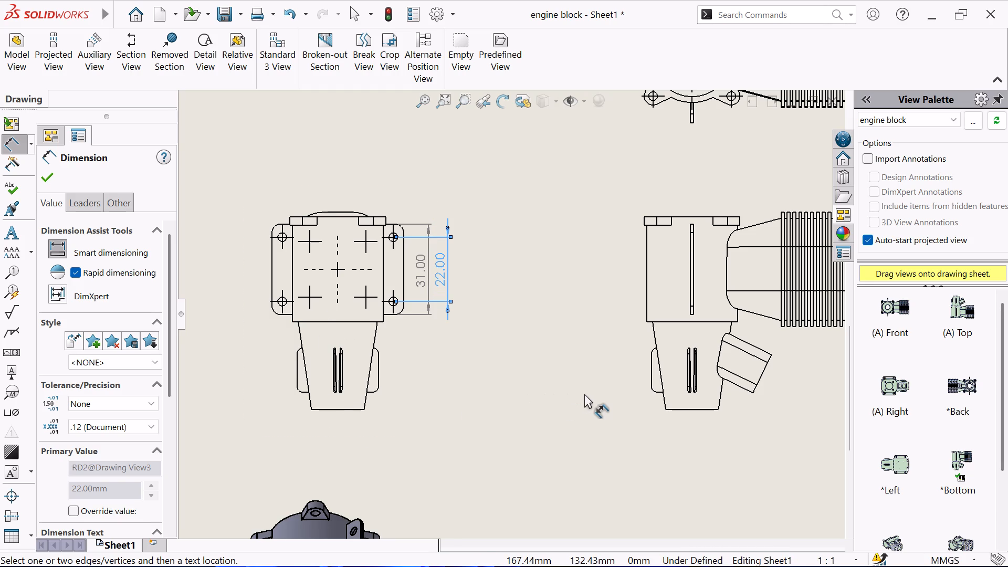
In the upper projected view, dimension the diameters of the central hole and larger concentric circle, plus the outer arc's radius.
scroll(584, 390, "up", 1)
scroll(628, 310, "up", 1)
scroll(646, 179, "up", 1)
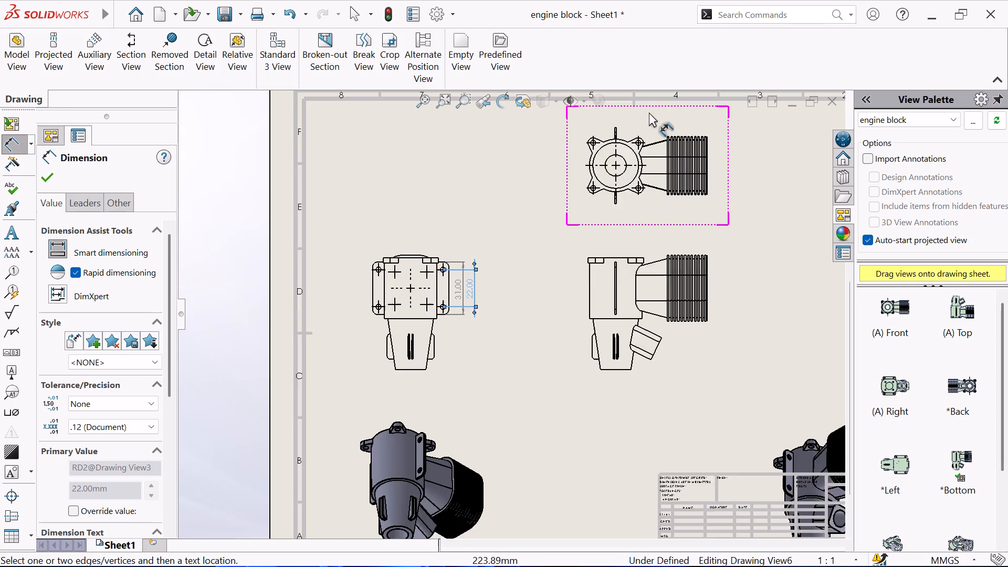
scroll(649, 112, "down", 2)
left_click(586, 212)
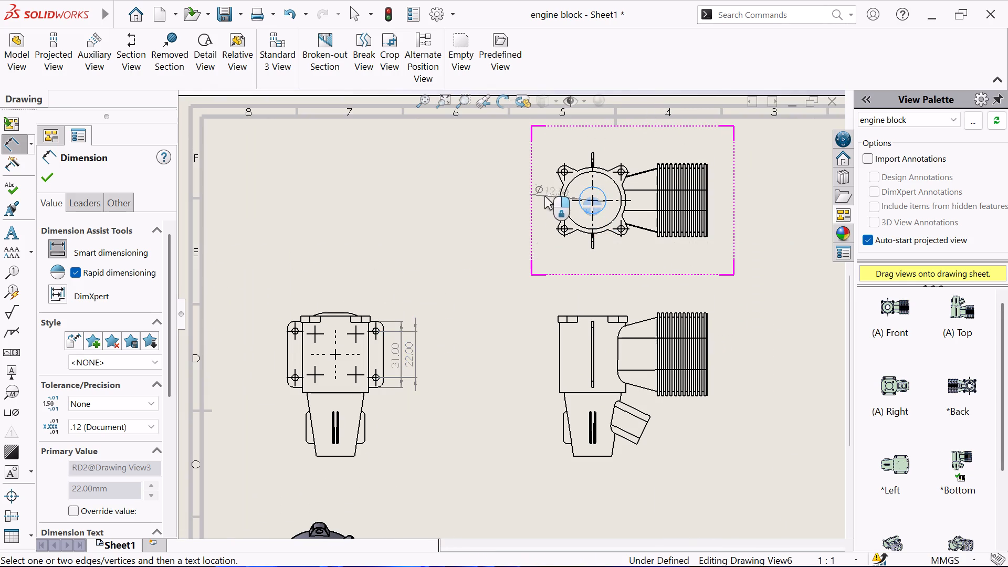
left_click(481, 196)
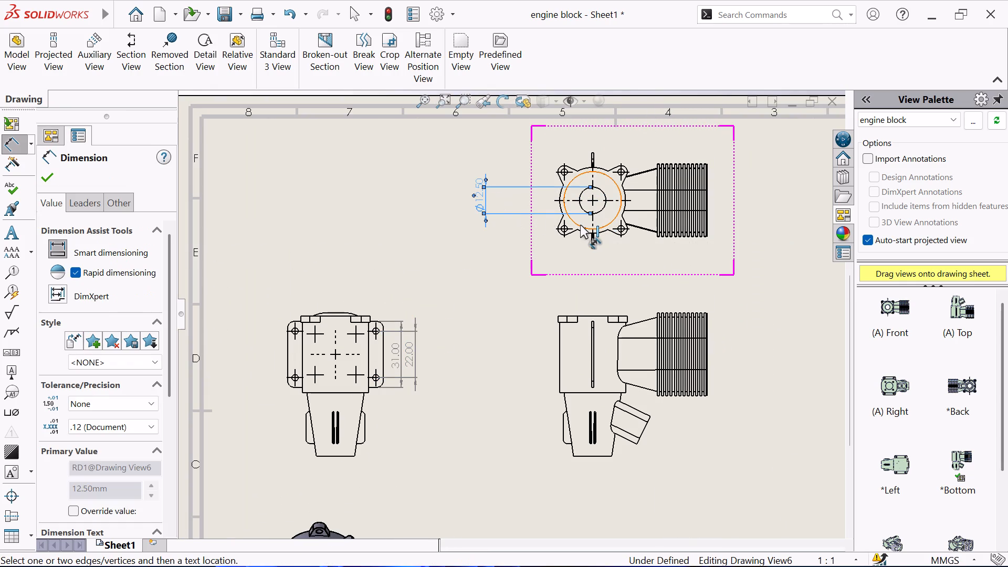
left_click(580, 225)
left_click(502, 155)
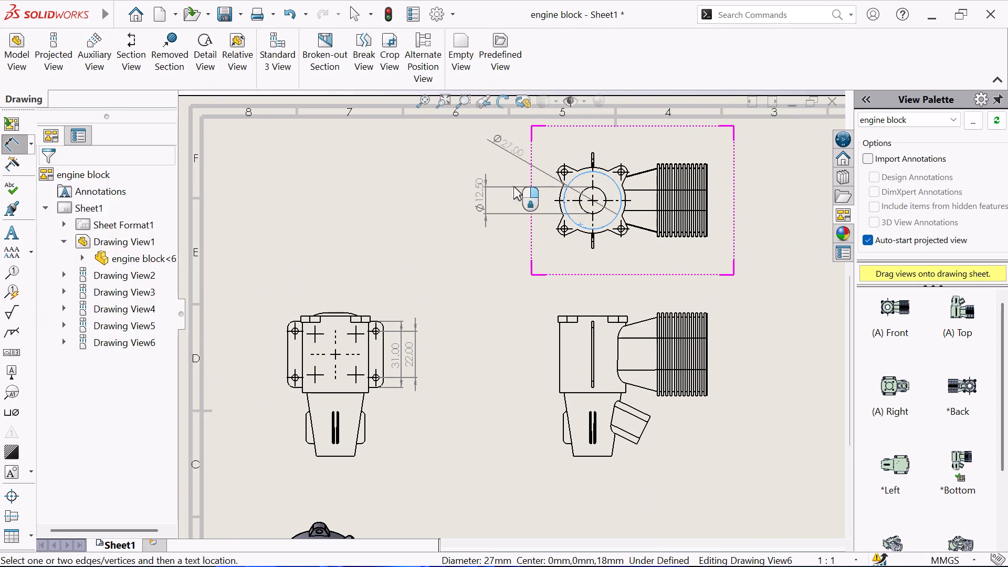
left_click(582, 230)
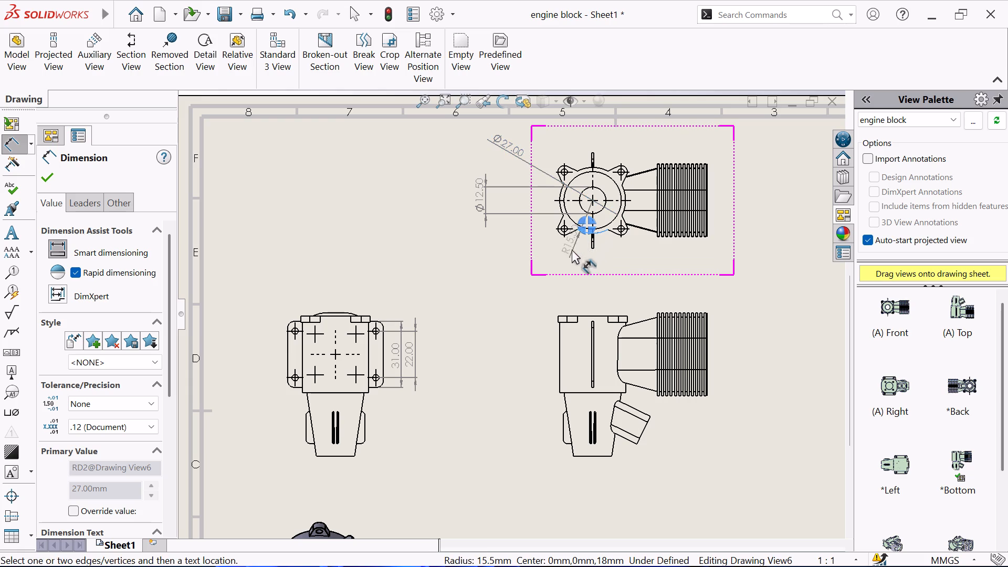
left_click(637, 261)
In the upper projected view, dimension the angle between the two straight edges of the lower-left mounting ear.
scroll(581, 254, "down", 3)
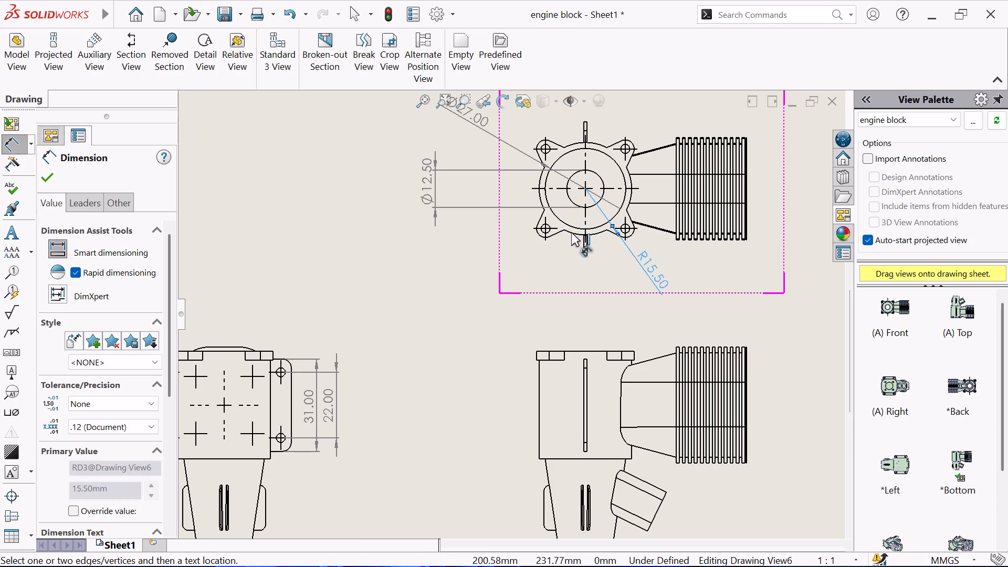
left_click(555, 232)
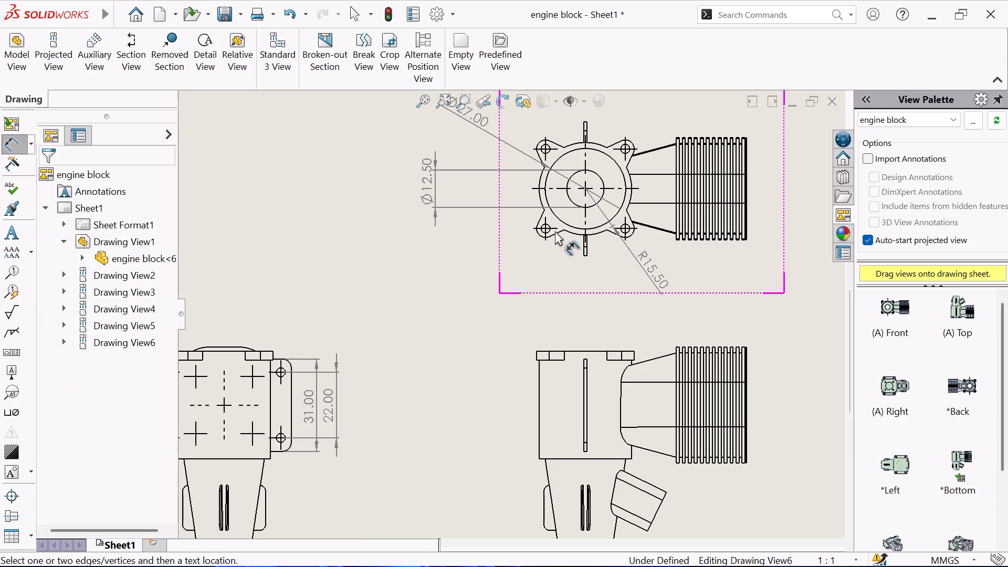
left_click(542, 216)
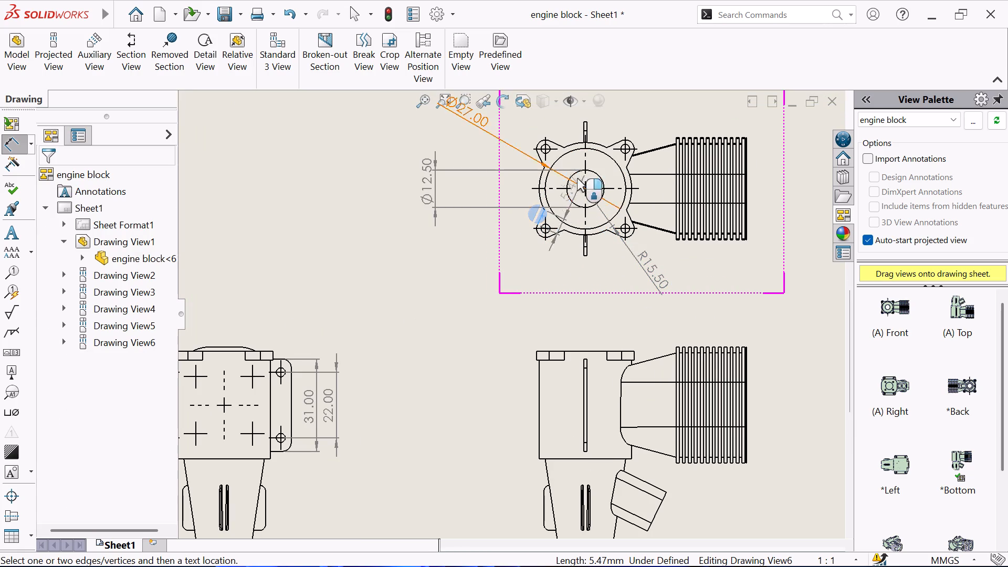
left_click(554, 235)
left_click(559, 201)
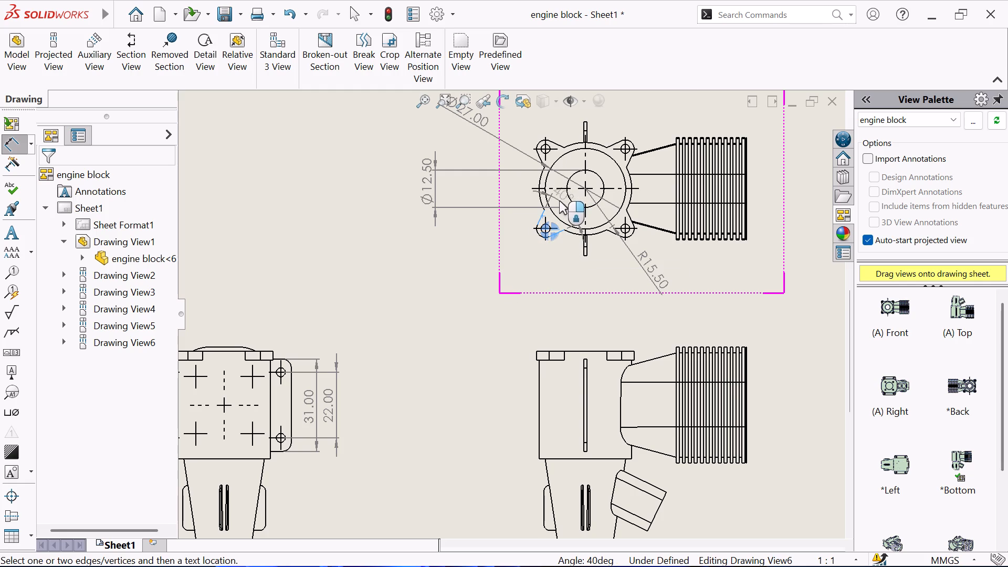
Dimension the lower-left mounting ear's outer radius and its hole diameter, placing both outside the upper view's outline.
left_click(540, 236)
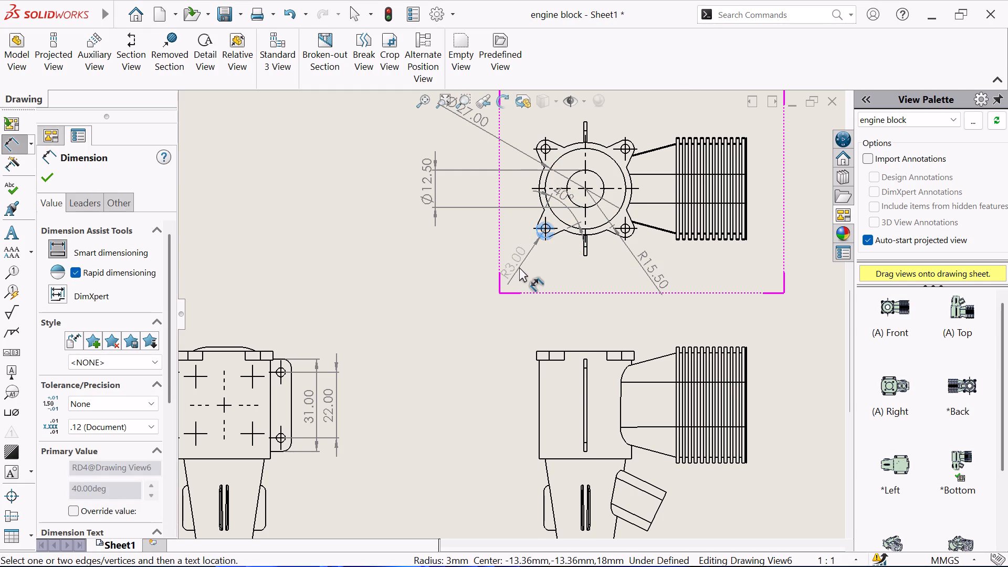
left_click(519, 267)
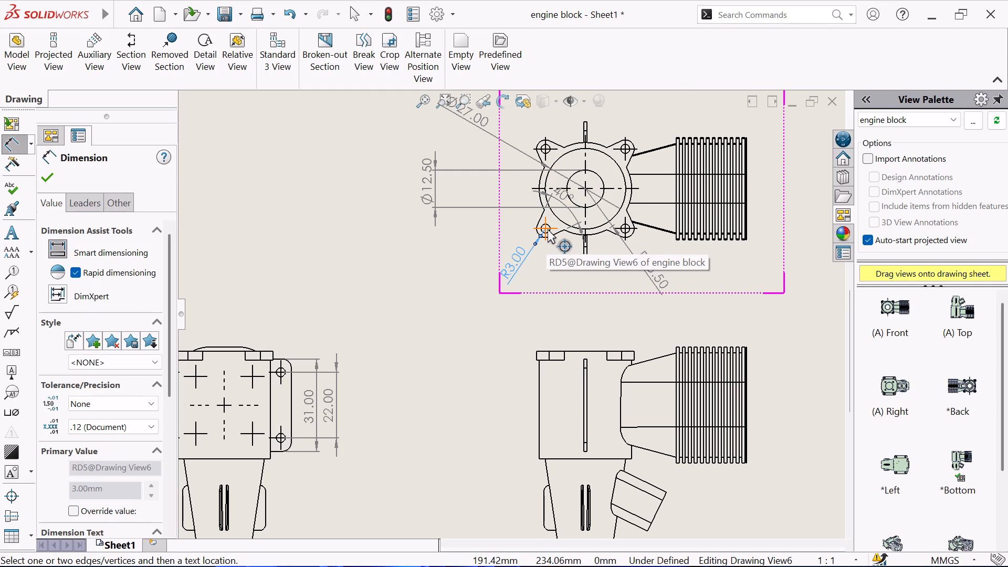
left_click(549, 222)
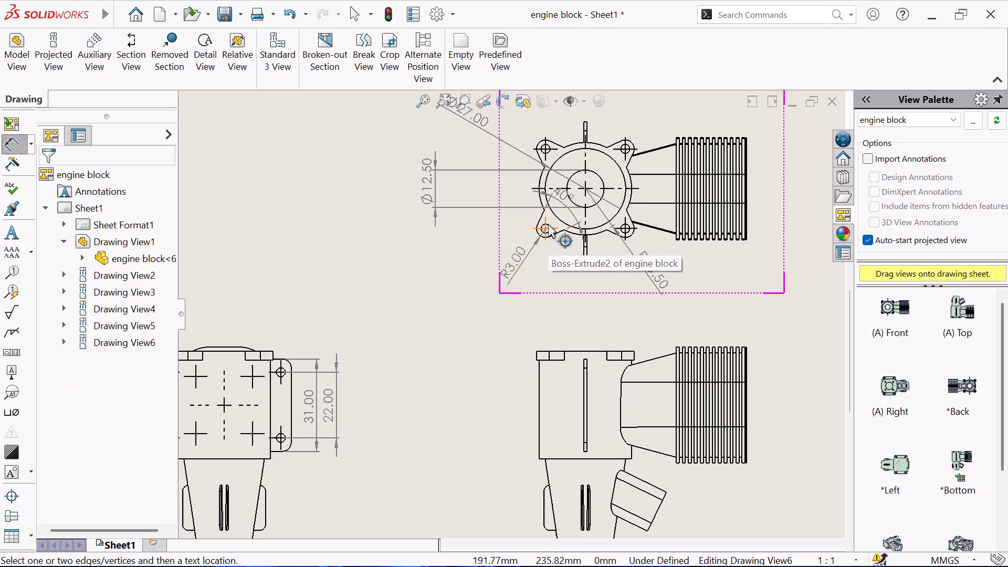
left_click(549, 223)
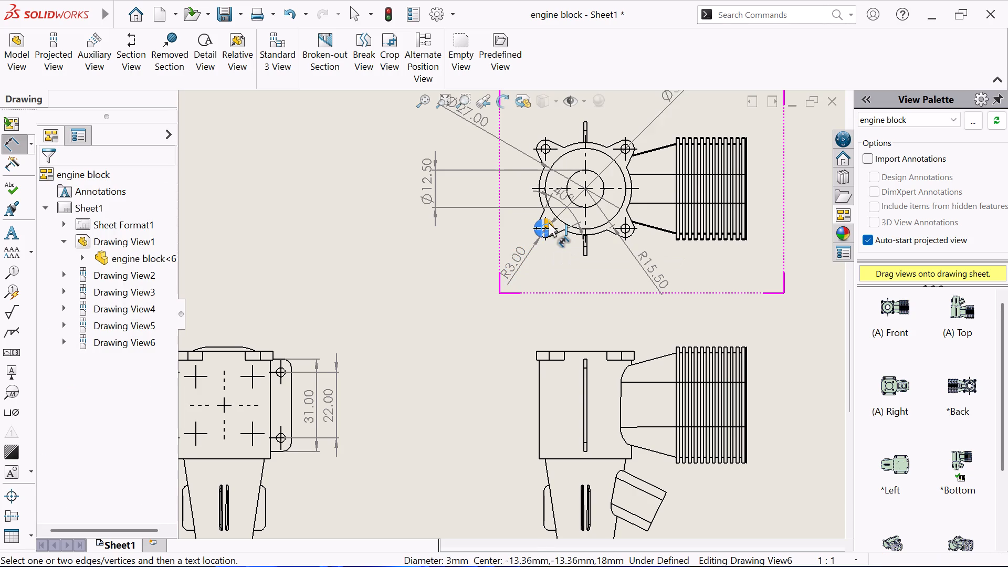
left_click(495, 251)
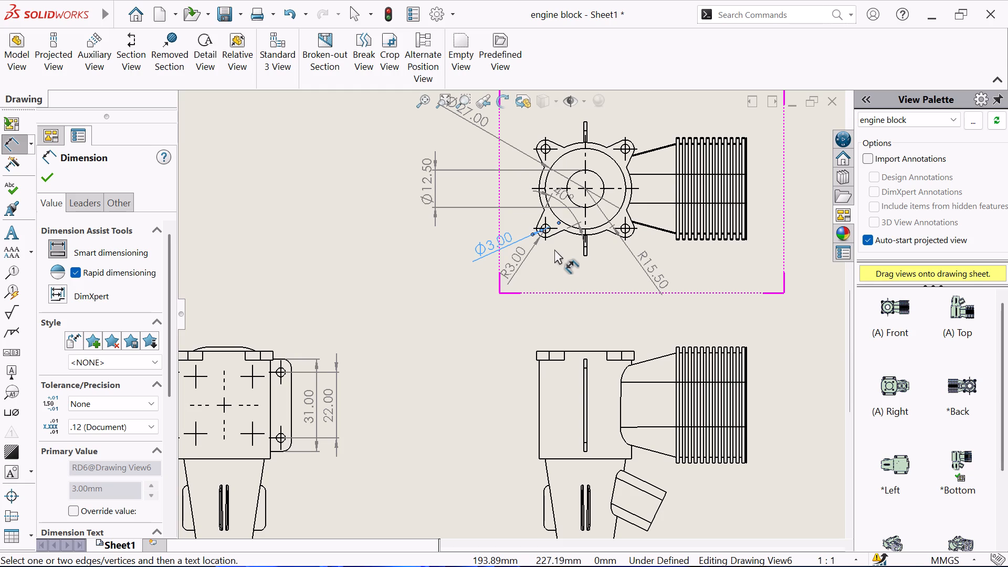
In the right projected view, dimension the flange's upper-right corner radius and the central bore's diameter, placing the diameter above the view.
scroll(600, 232, "up", 2)
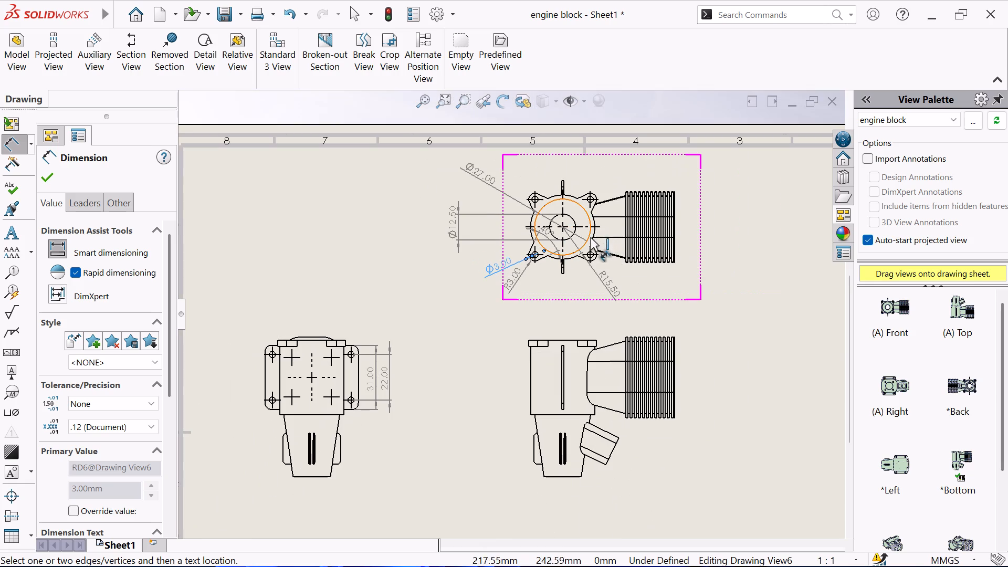
scroll(633, 367, "up", 2)
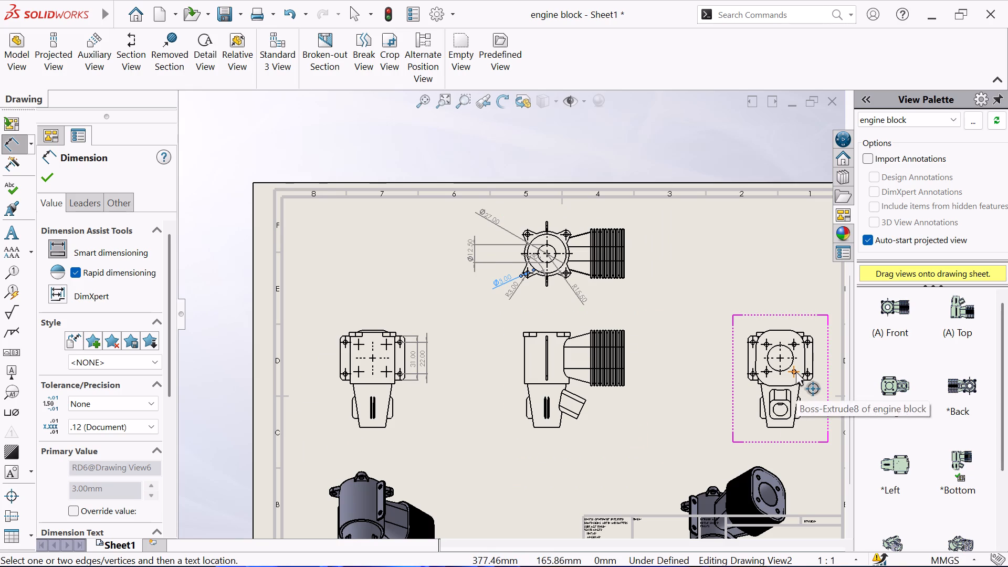
scroll(796, 369, "down", 4)
scroll(749, 358, "down", 1)
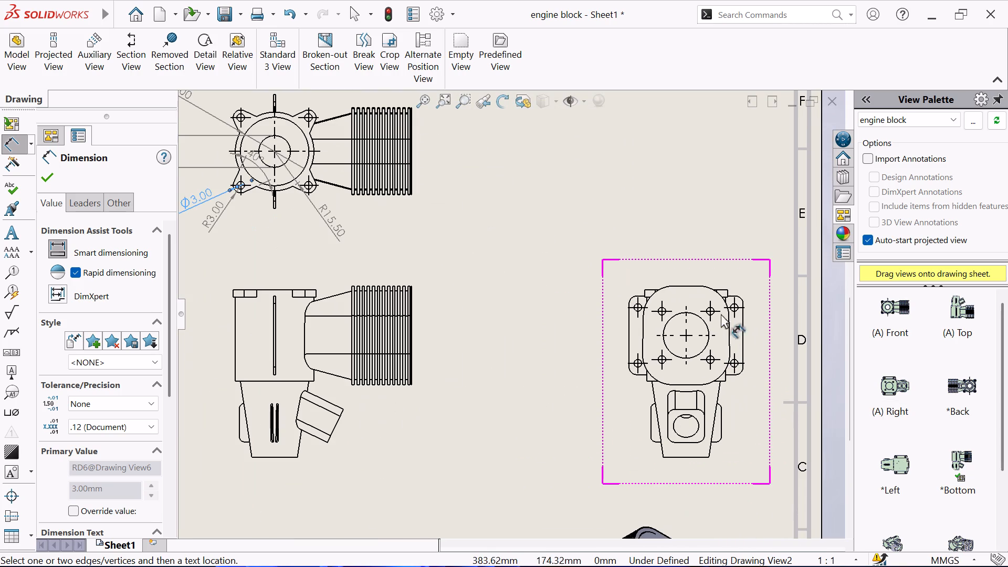
left_click(720, 296)
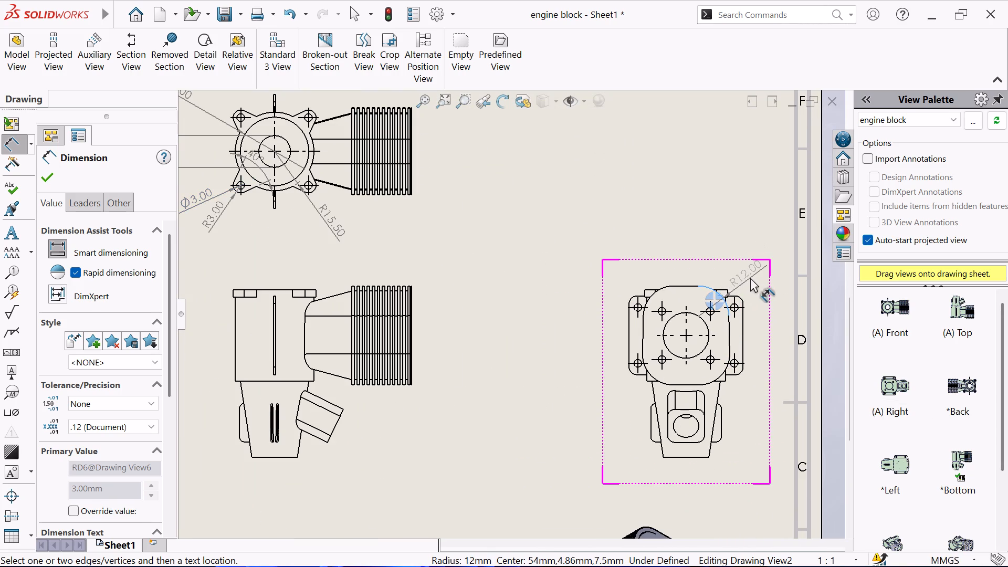
left_click(751, 277)
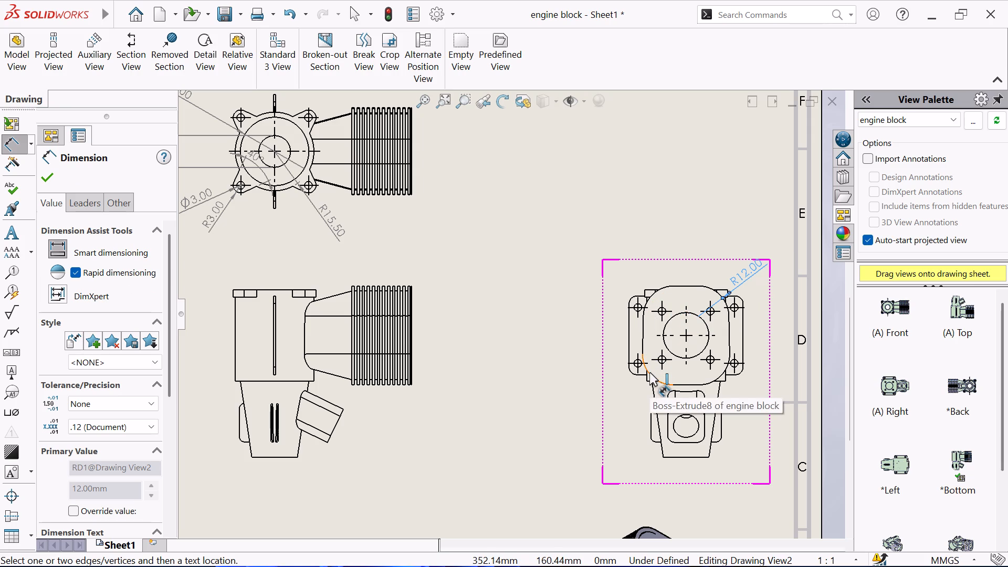
left_click(697, 356)
left_click(686, 229)
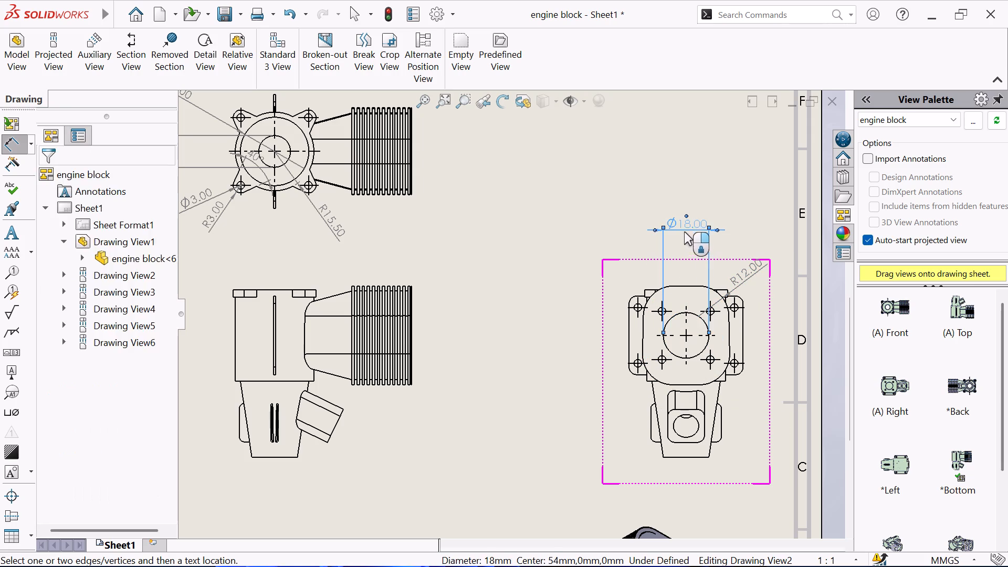
Dimension the horizontal and vertical centre distances of the four holes around the central bore in the right projected view.
left_click(666, 362)
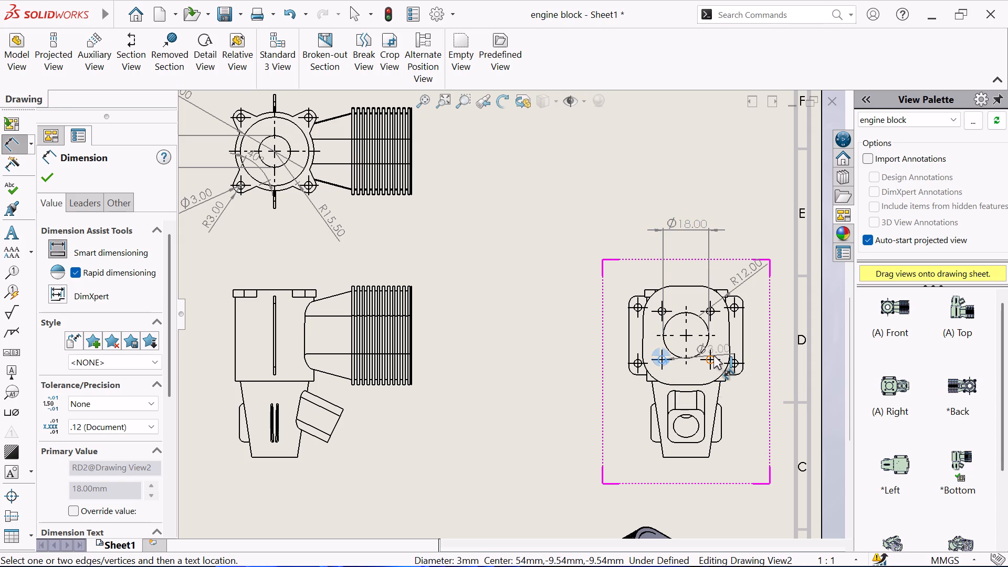
left_click(713, 355)
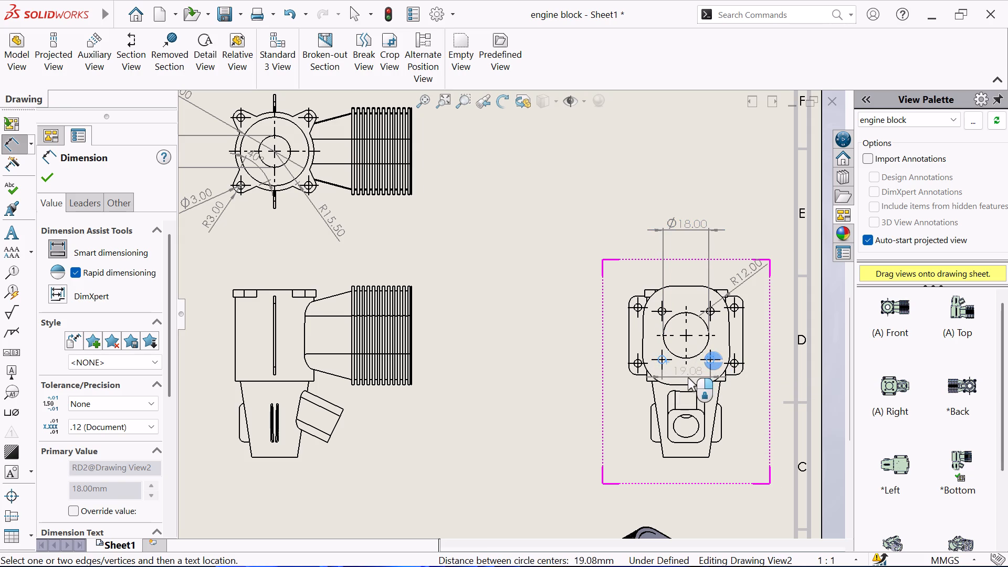
left_click(688, 377)
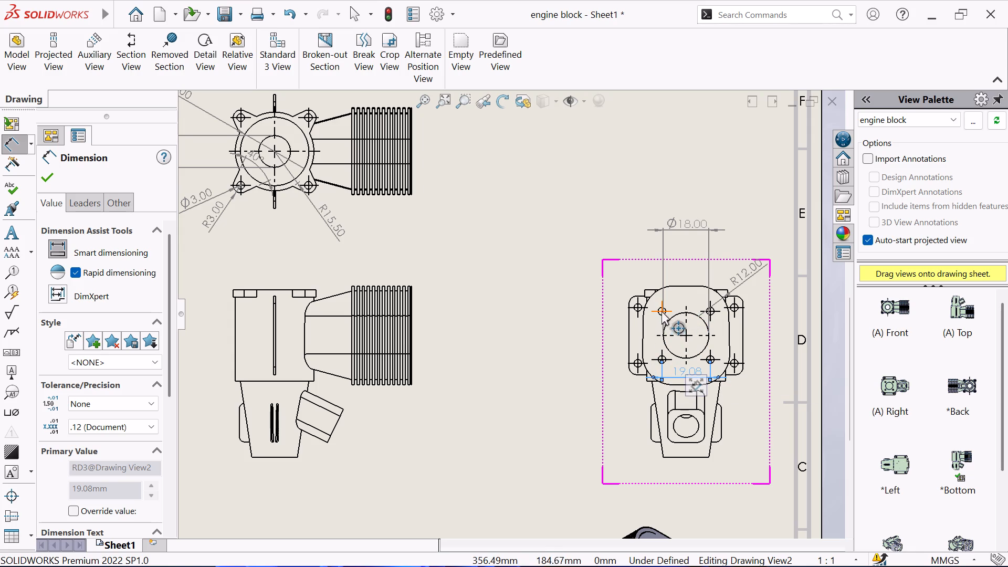
scroll(672, 316, "down", 2)
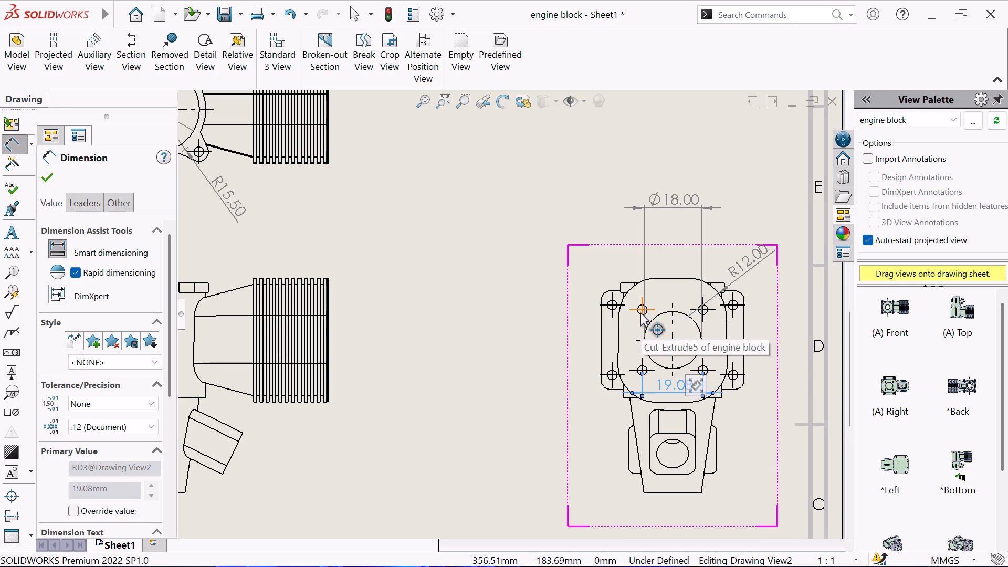
left_click(638, 314)
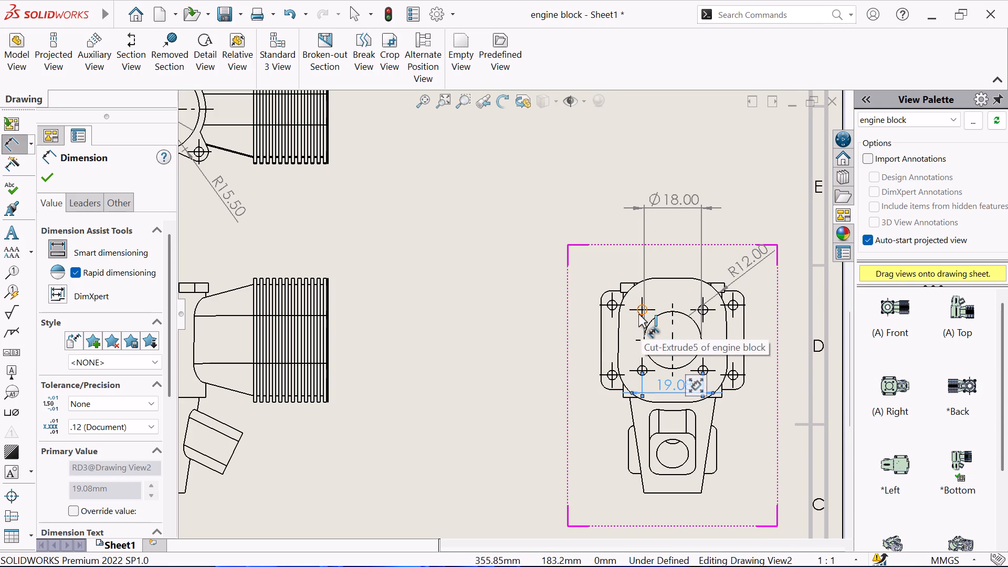
left_click(638, 366)
left_click(585, 341)
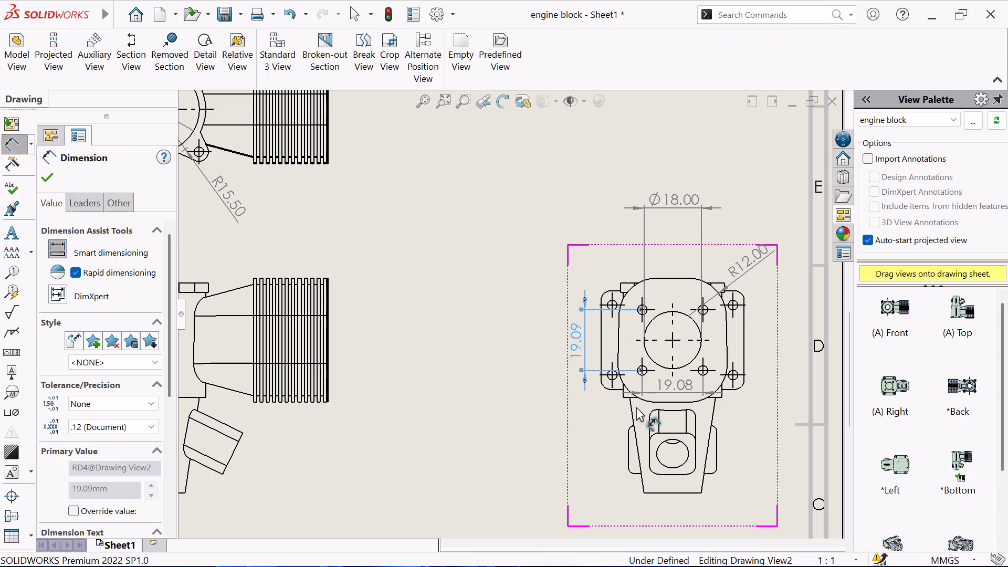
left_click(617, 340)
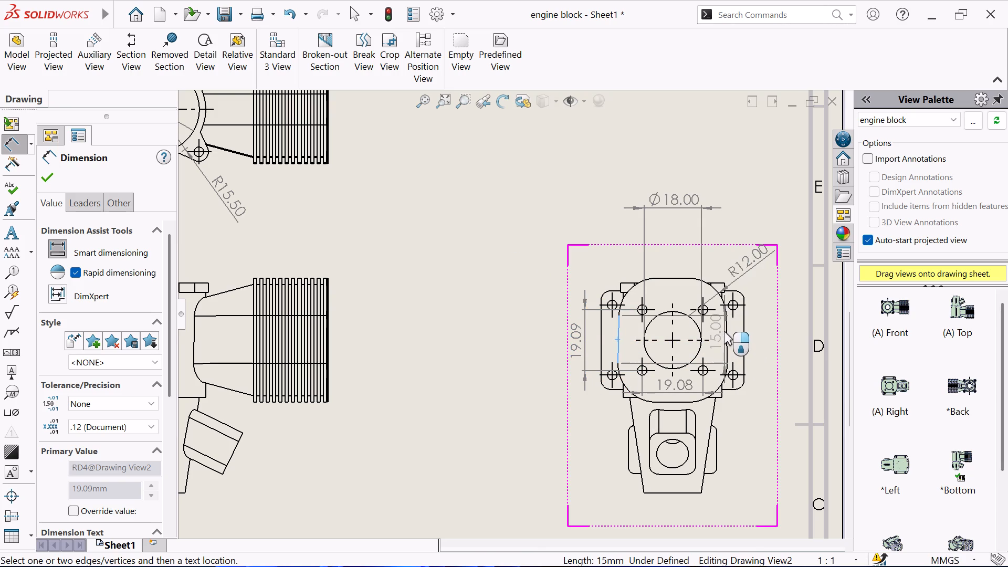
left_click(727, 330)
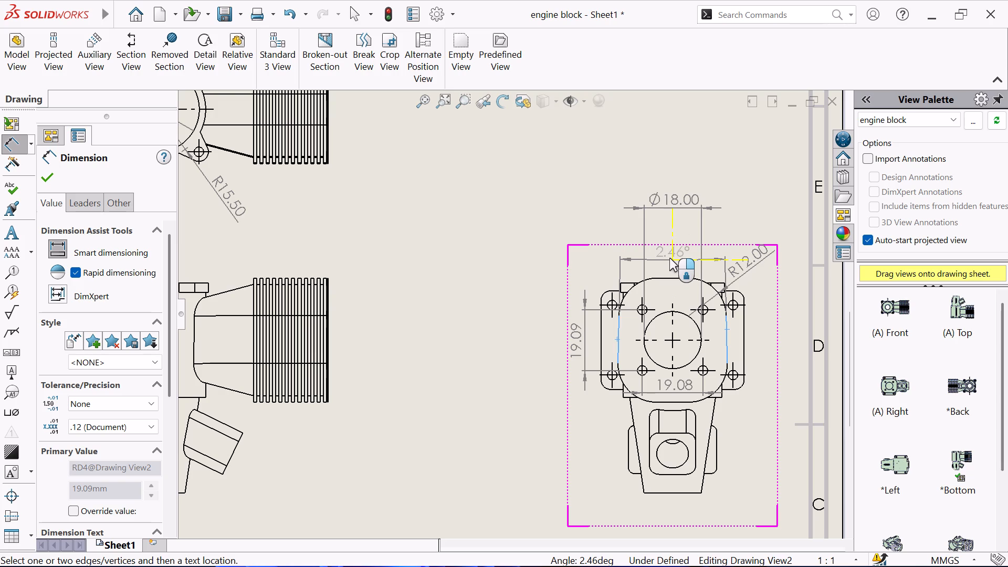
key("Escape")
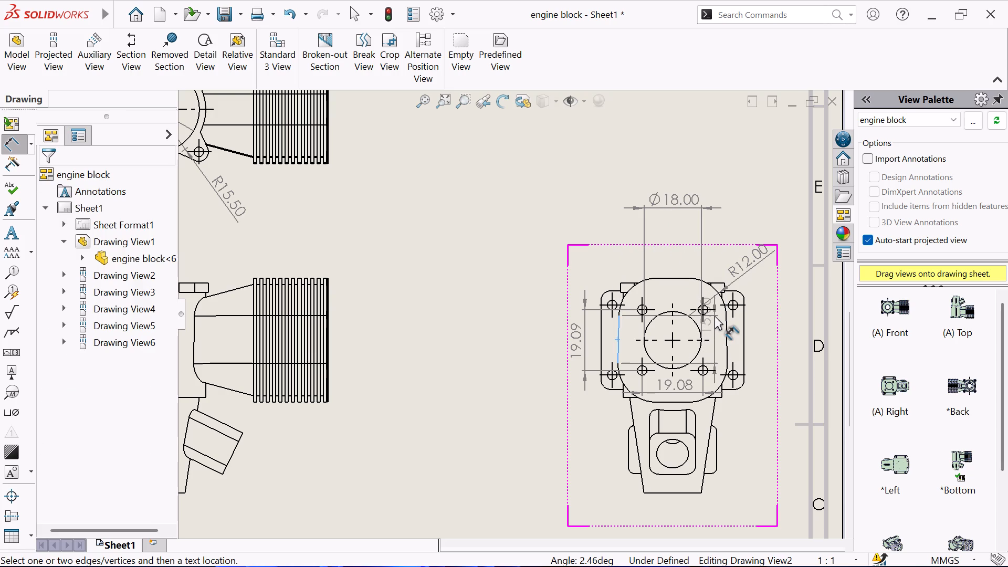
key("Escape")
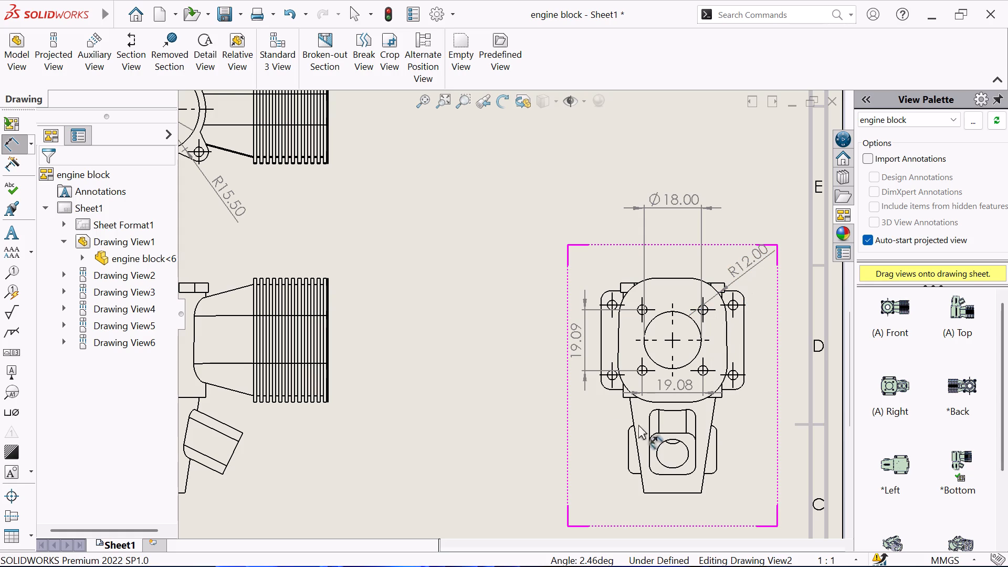
Leave dimensioning, fit the whole sheet in view, and save the drawing as "engine block draftting".
scroll(568, 394, "up", 2)
scroll(350, 338, "up", 1)
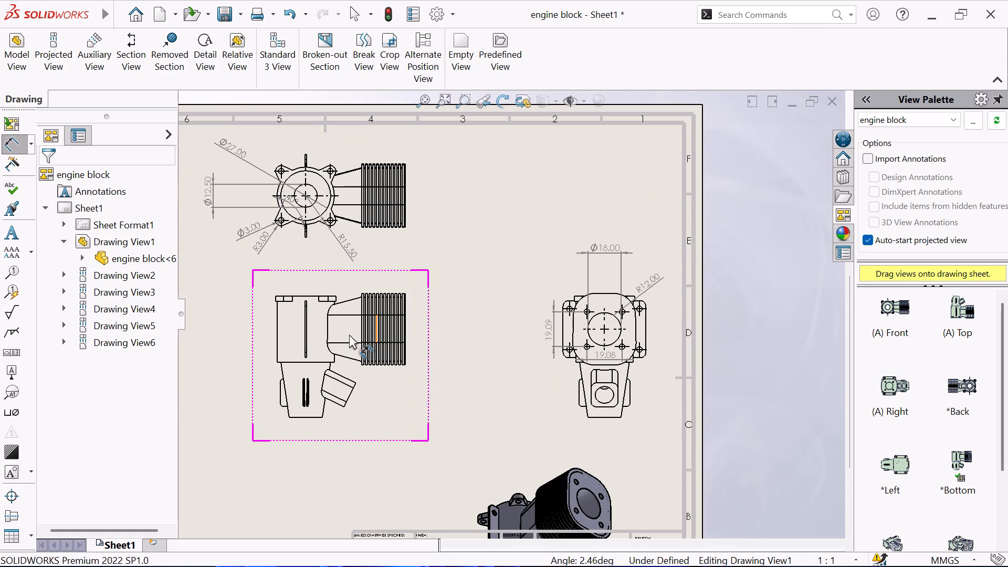
scroll(274, 311, "up", 1)
scroll(329, 301, "up", 1)
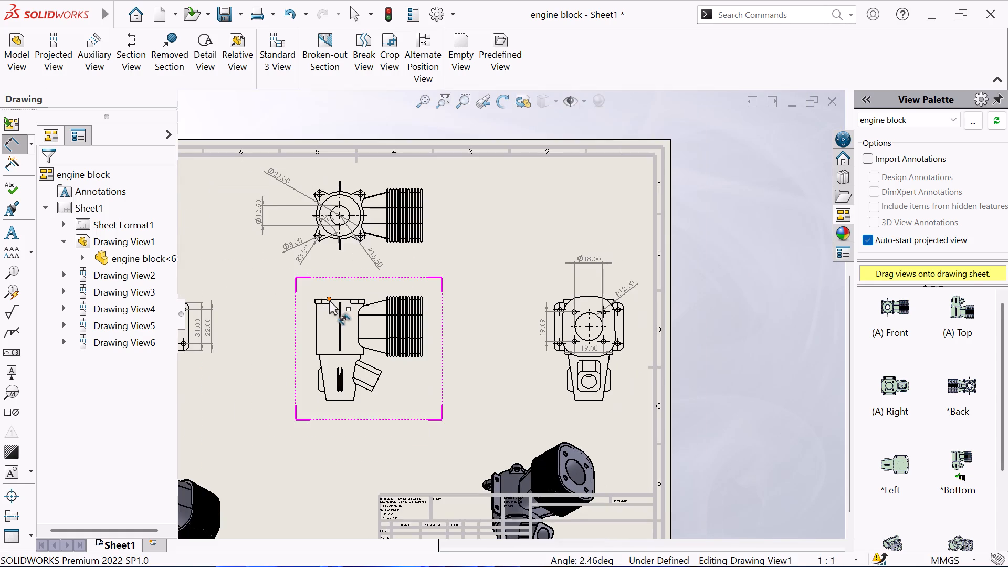
scroll(329, 301, "up", 1)
right_click(324, 134)
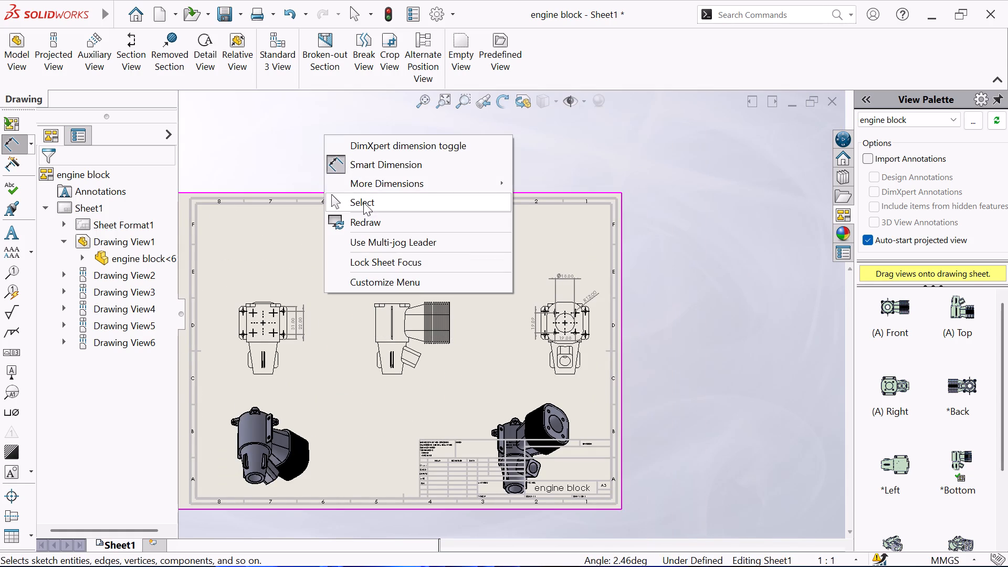
left_click(363, 201)
left_click(430, 102)
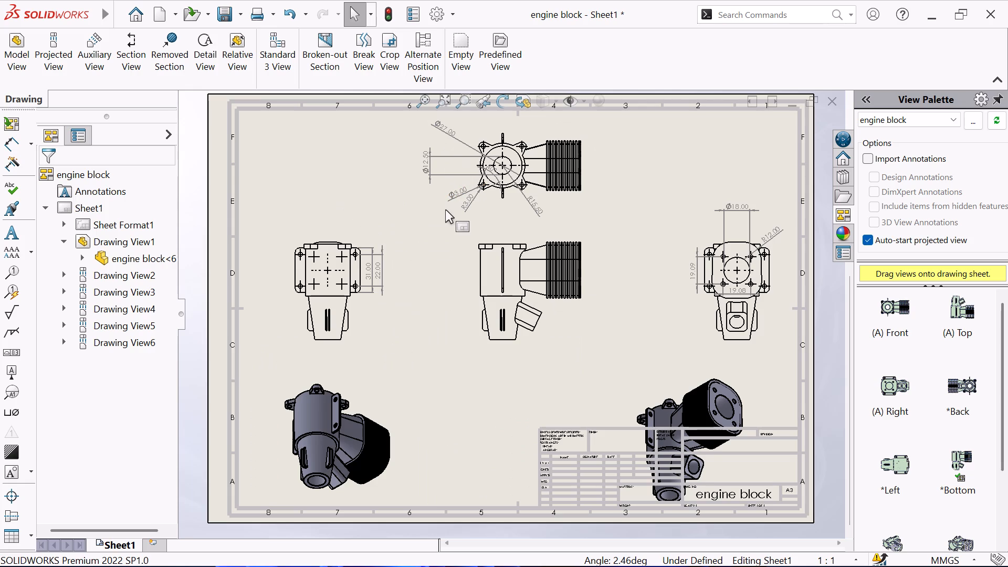
key("ctrl+s")
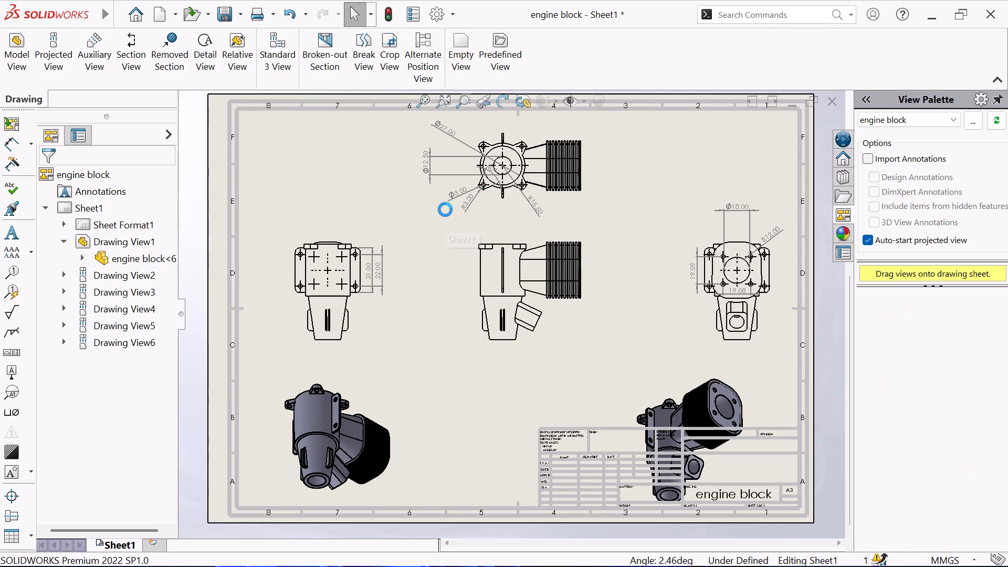
left_click(444, 290)
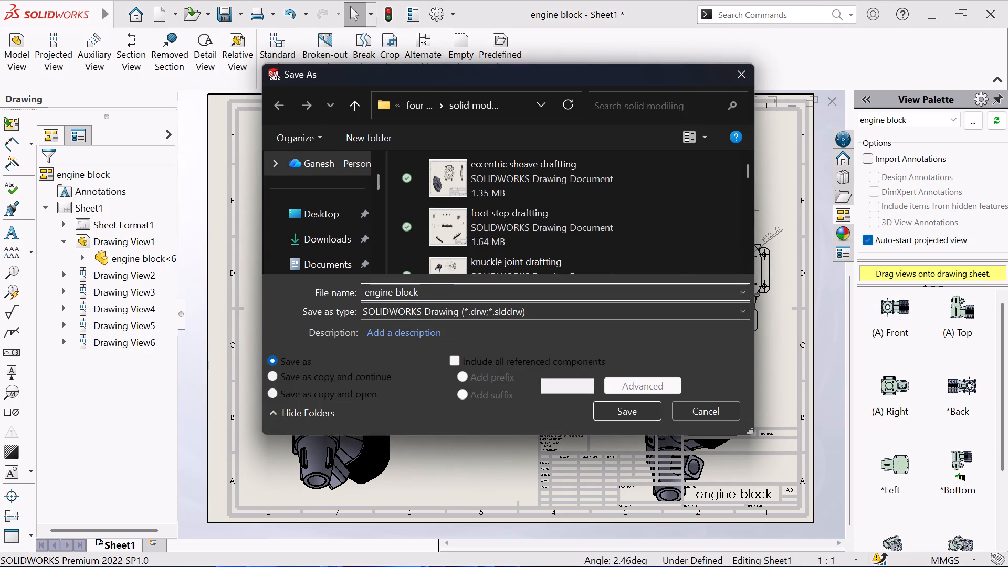
key("space")
type("draftting")
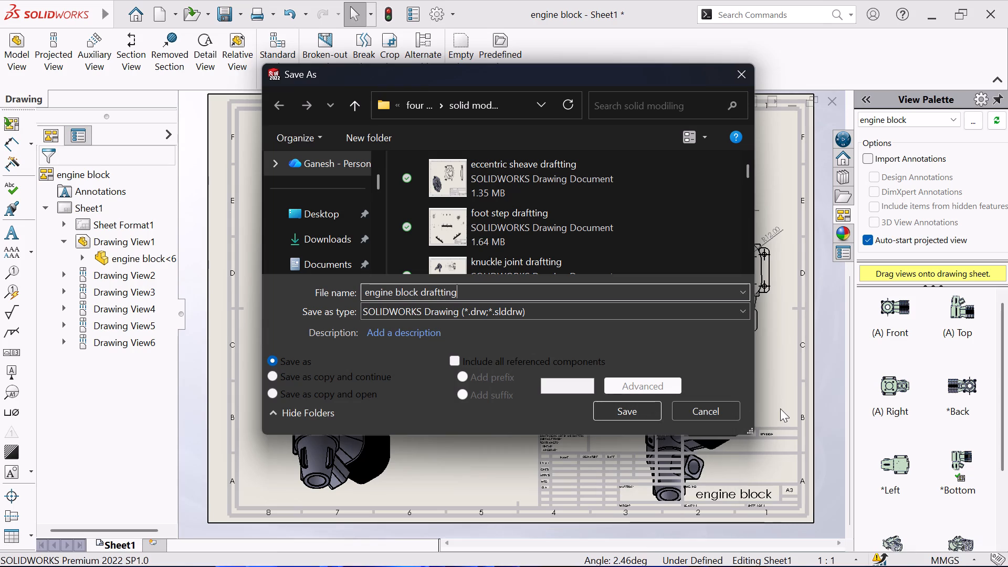
left_click(627, 413)
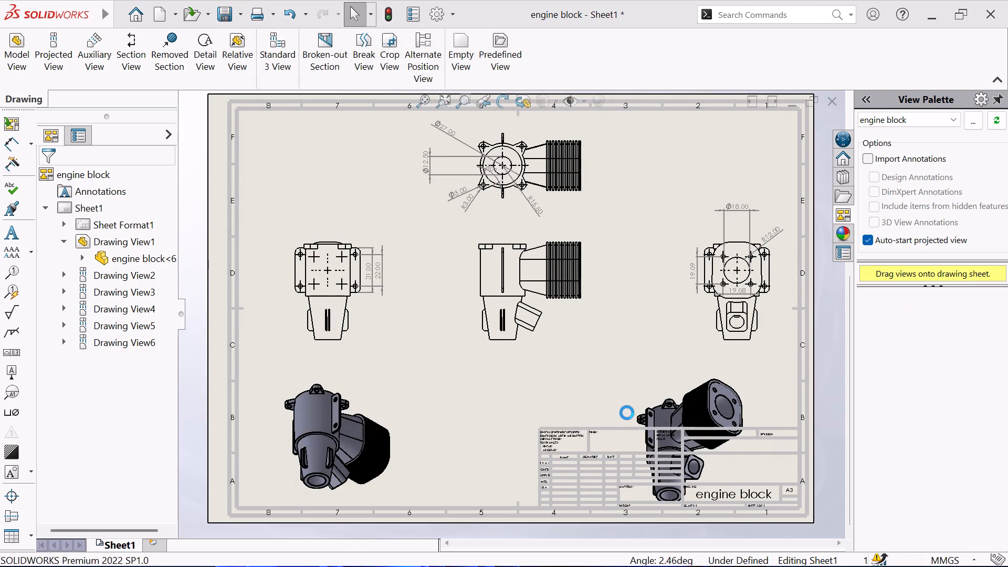
Dimension the height of the upper cylindrical body in the central front view, placing it left of the view.
scroll(526, 187, "down", 2)
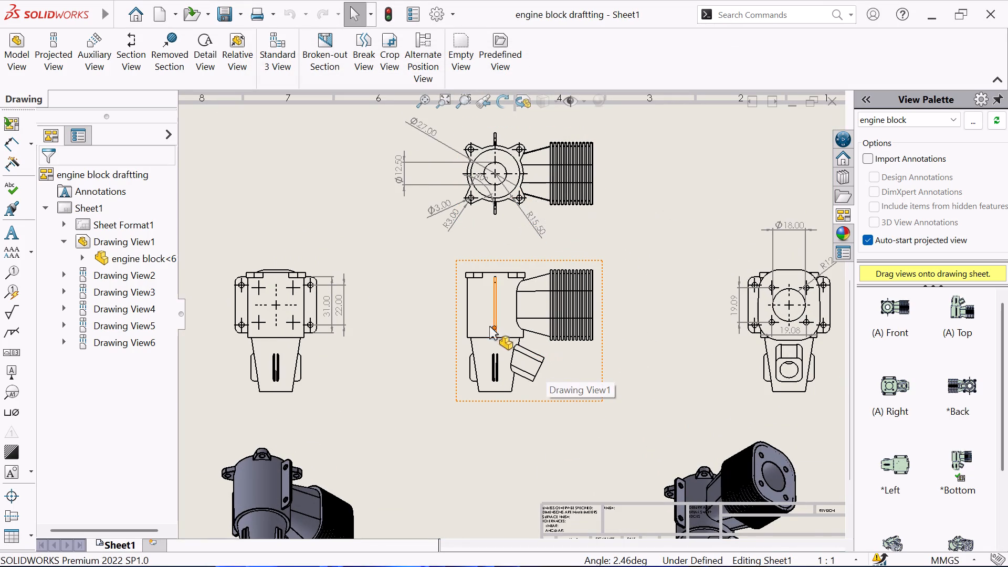
left_click(7, 143)
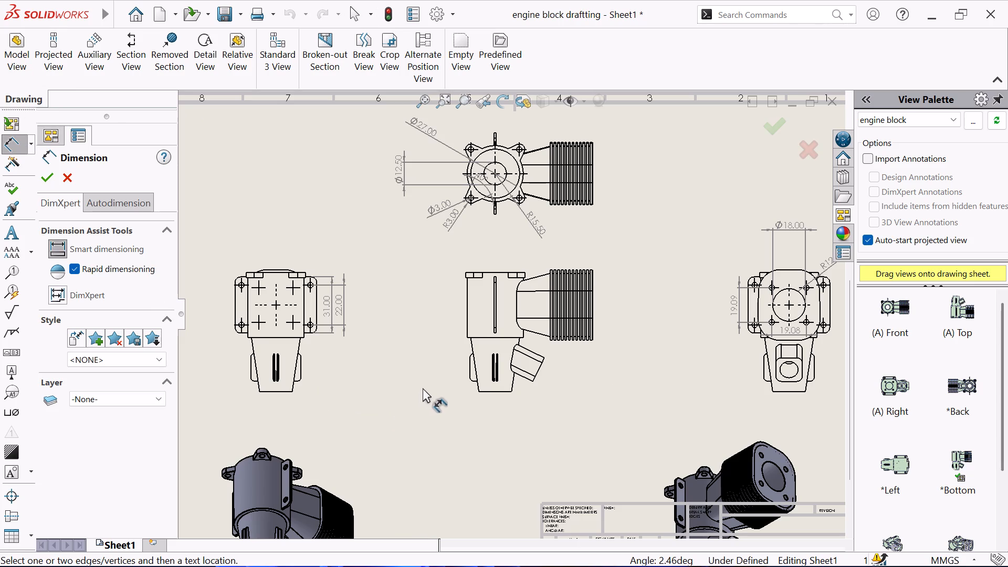
left_click(466, 295)
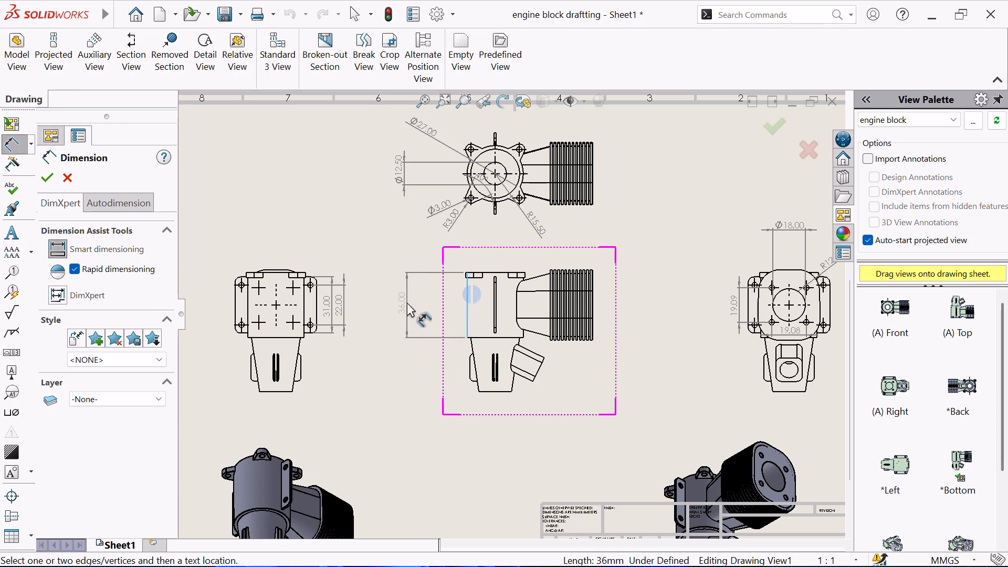
left_click(407, 302)
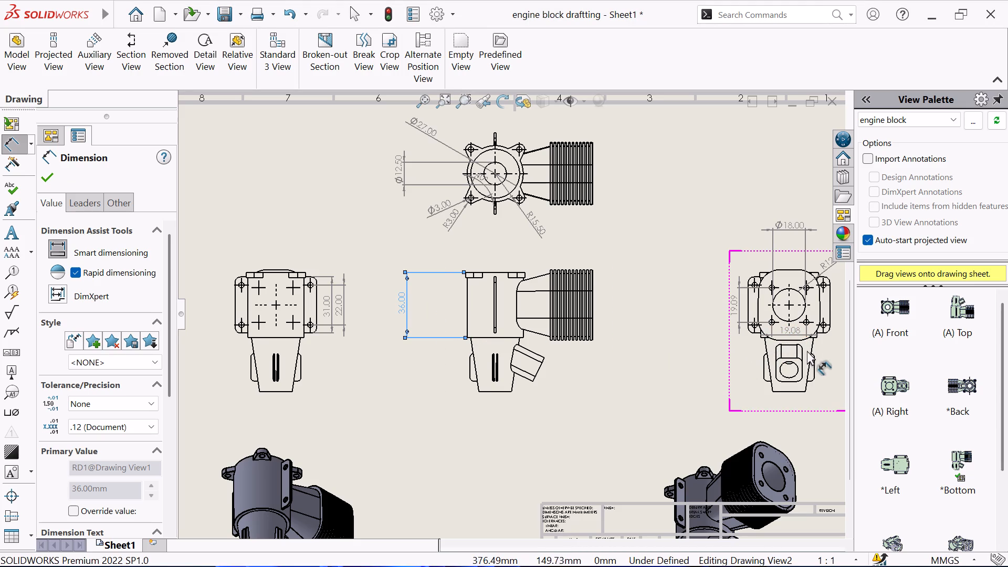
In the right projected view, dimension the flange's width between its lower corner points below the view and its upper corner points above it.
scroll(821, 331, "down", 3)
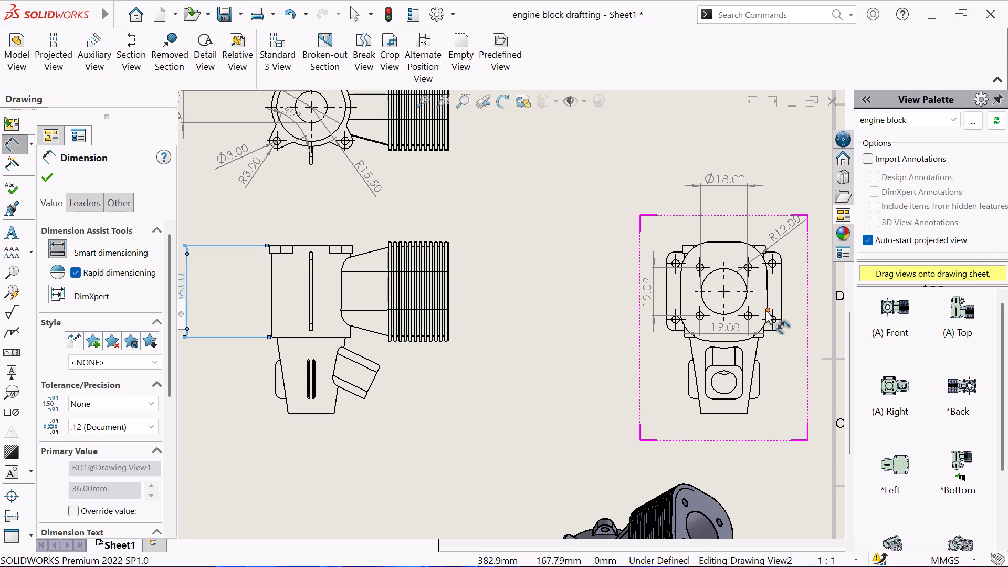
left_click(768, 308)
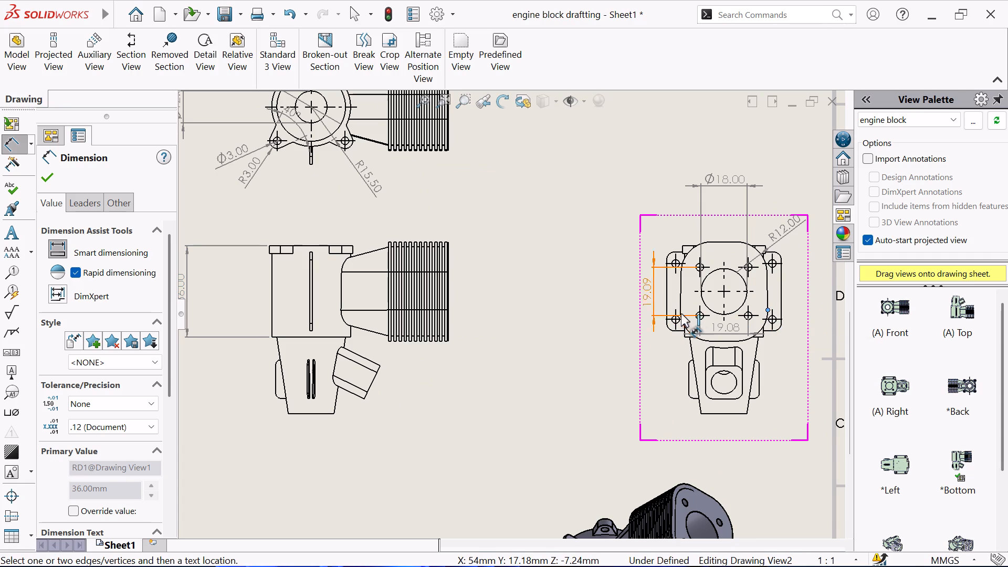
left_click(680, 311)
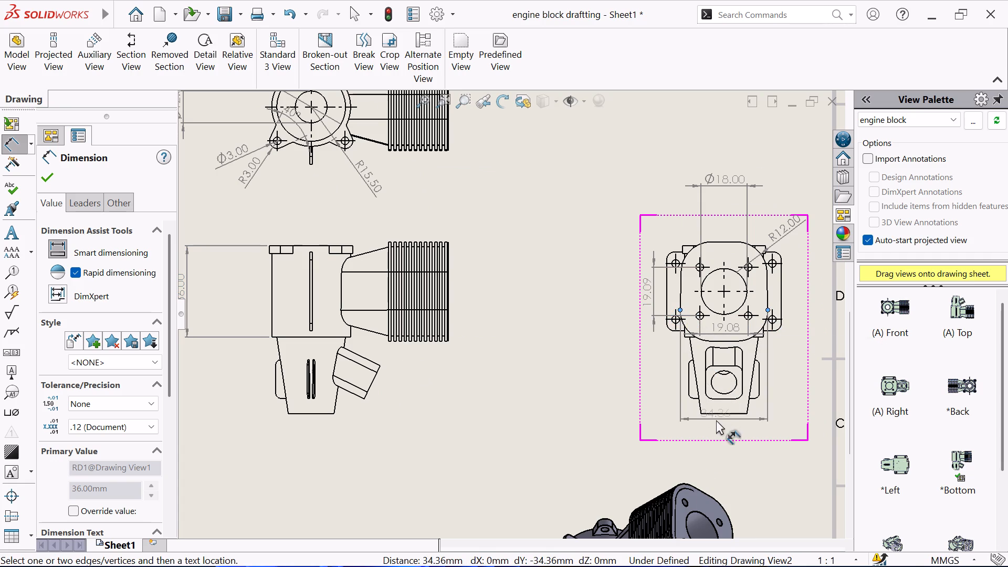
left_click(731, 428)
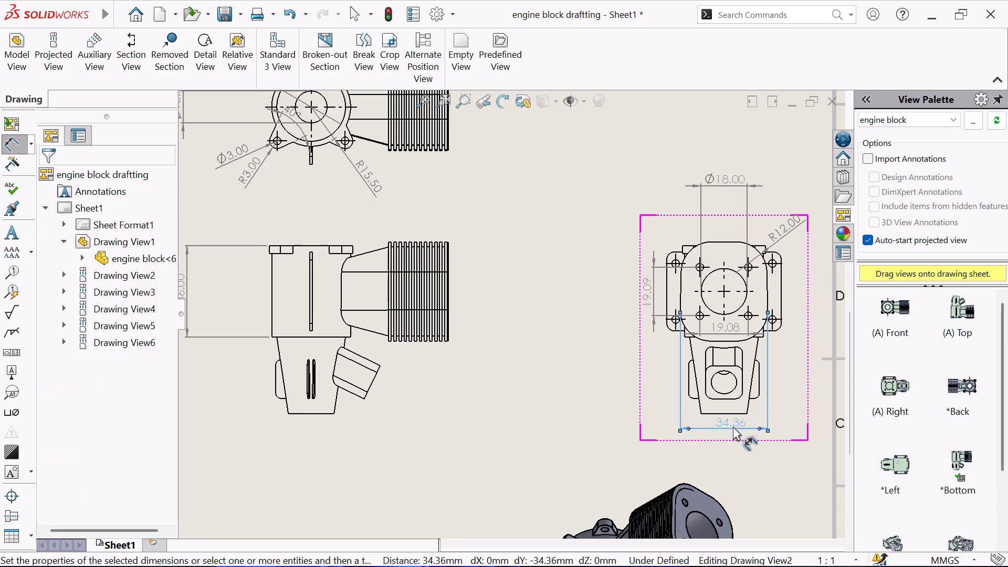
left_click(681, 272)
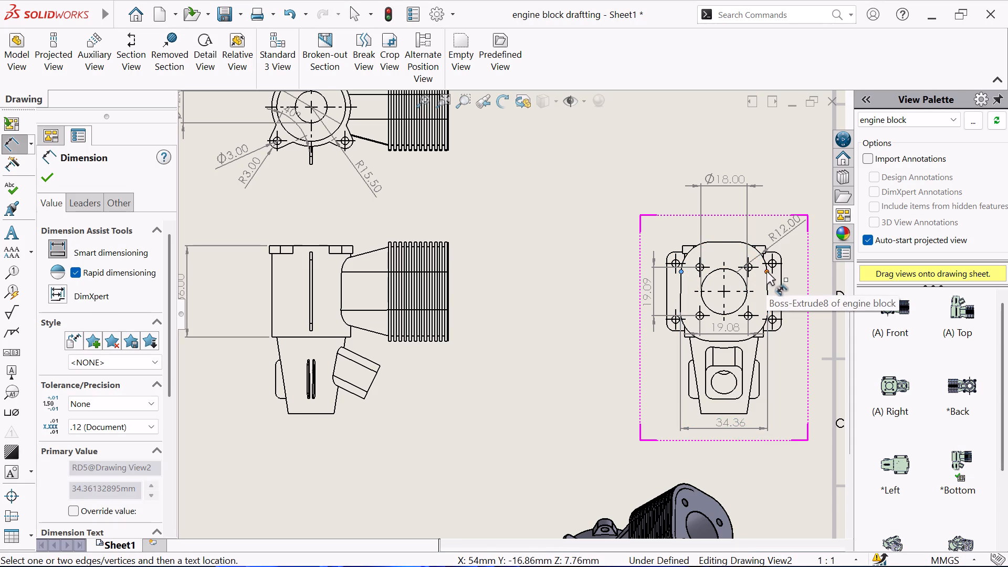
left_click(766, 271)
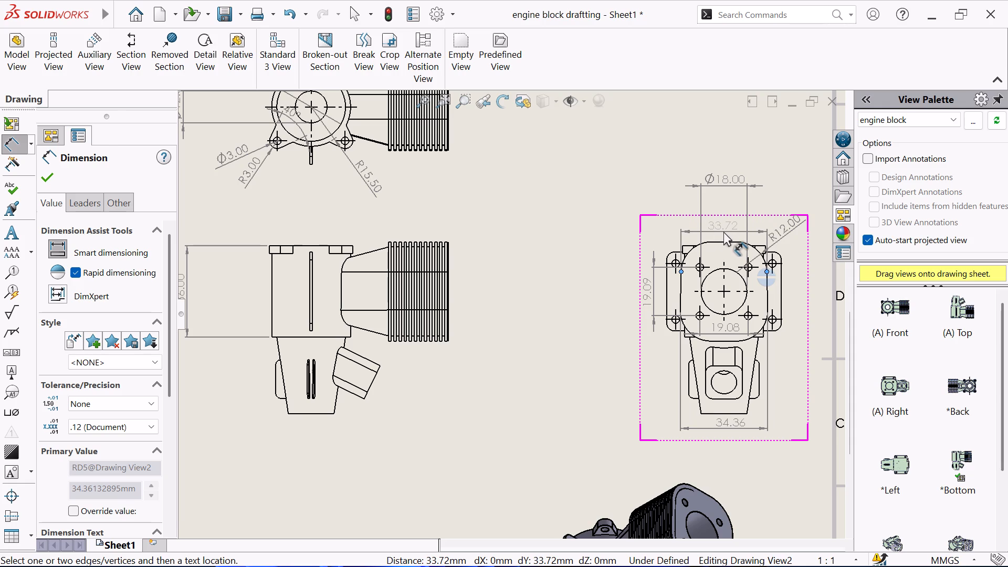
left_click(723, 232)
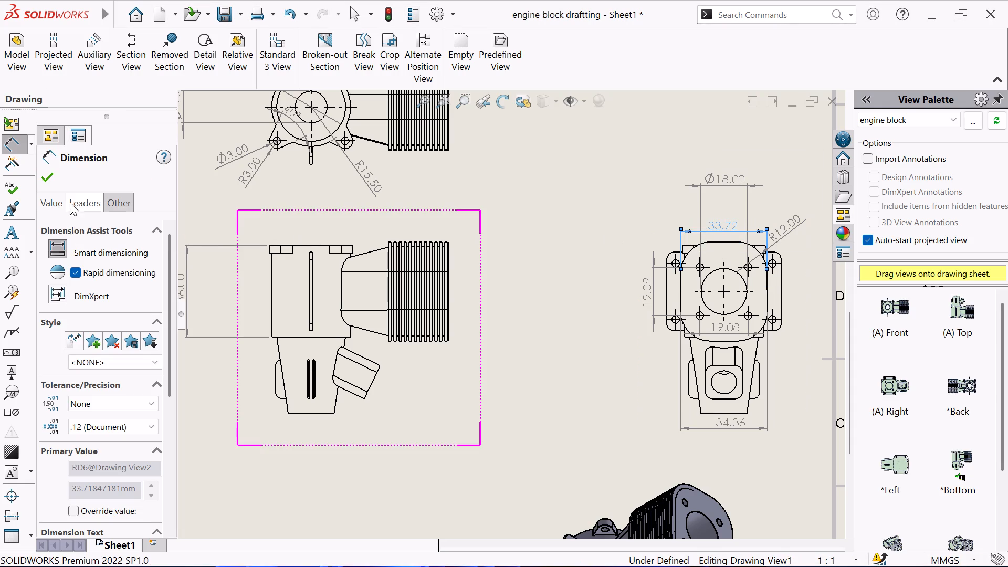
left_click(47, 177)
Create a 2:1 circular detail view of the cooling fins' lower-right corner in the upper view, placing it to the right of that view.
scroll(469, 217, "up", 2)
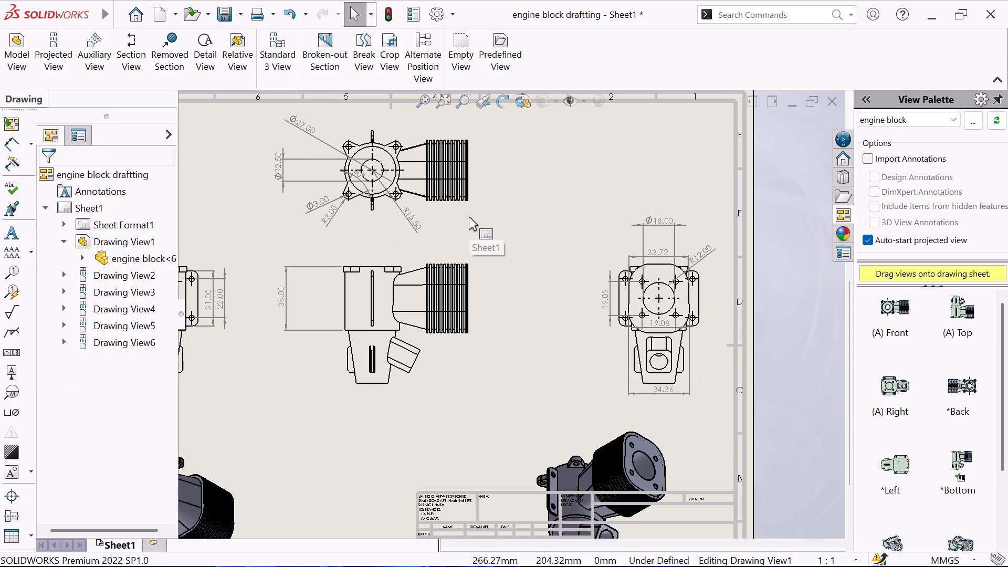
scroll(461, 214, "down", 1)
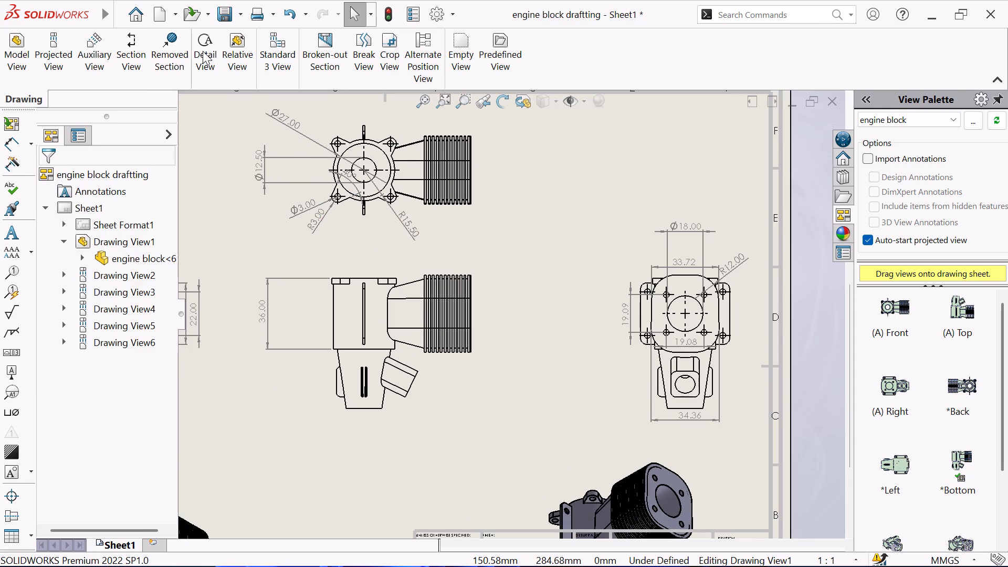
left_click(203, 50)
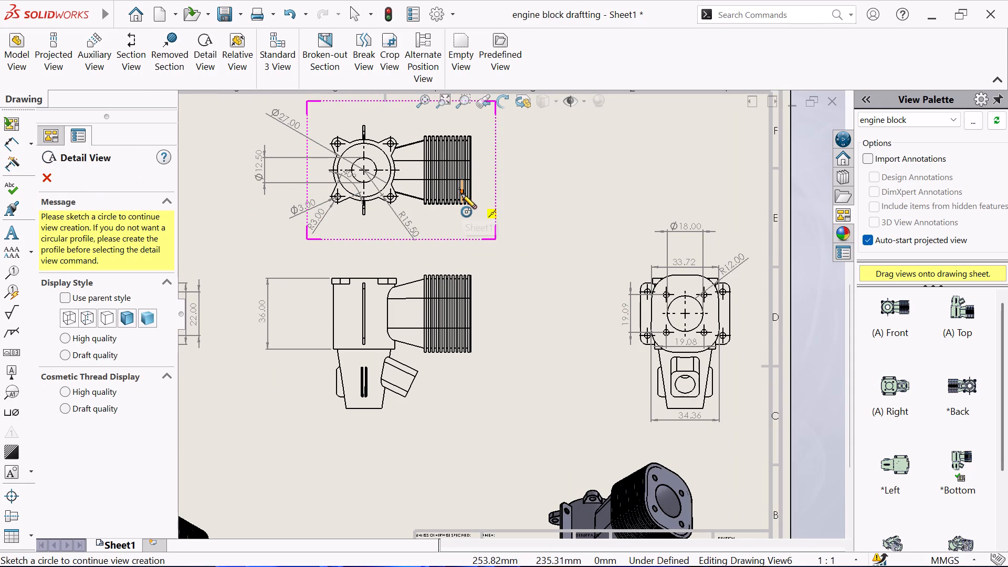
left_click(463, 196)
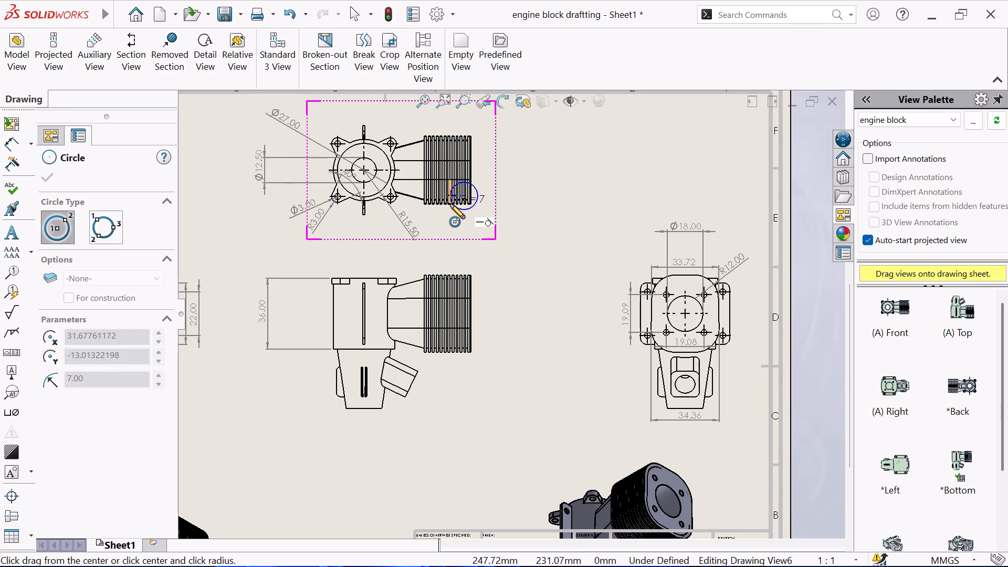
left_click(453, 208)
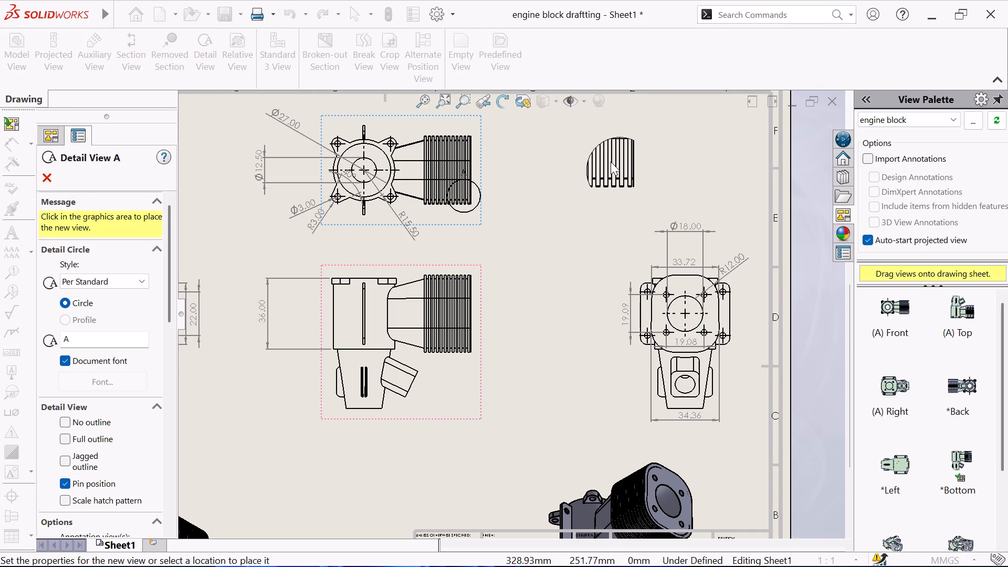
left_click(611, 162)
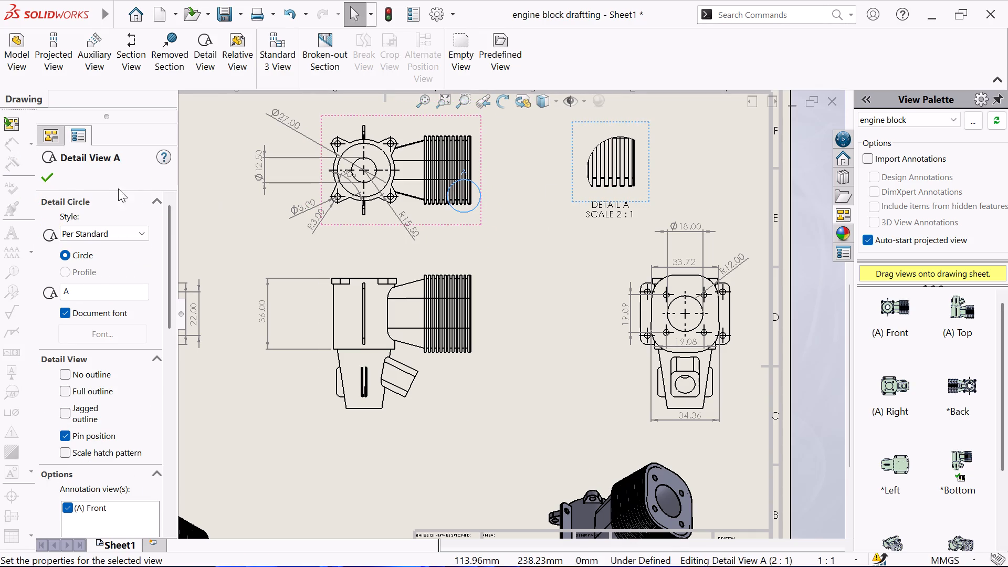
left_click(52, 177)
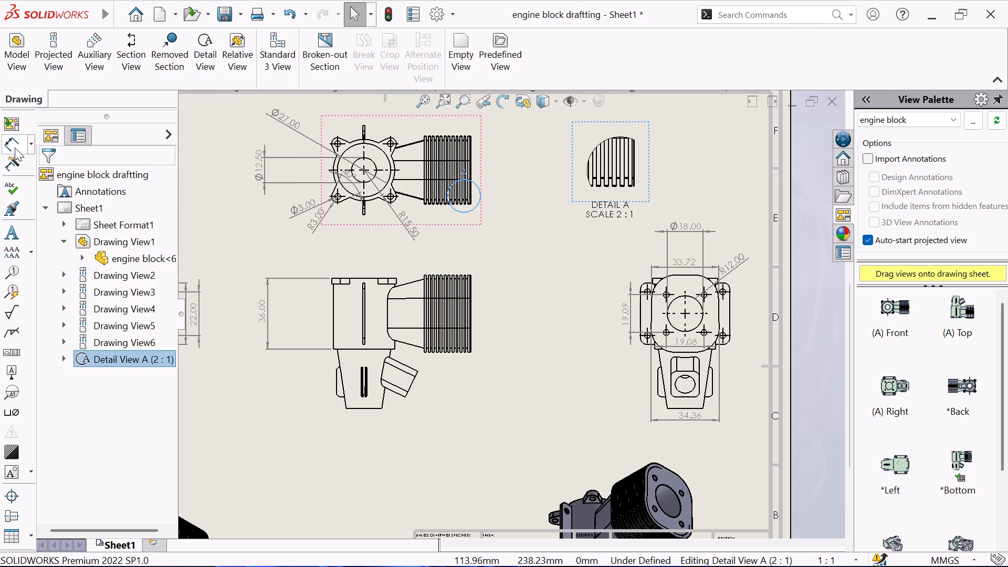
In the detail view, dimension the thickness of the last full fin and the gap between two adjacent fins, placing both below the fins.
left_click(15, 148)
scroll(650, 194, "down", 3)
scroll(584, 204, "down", 3)
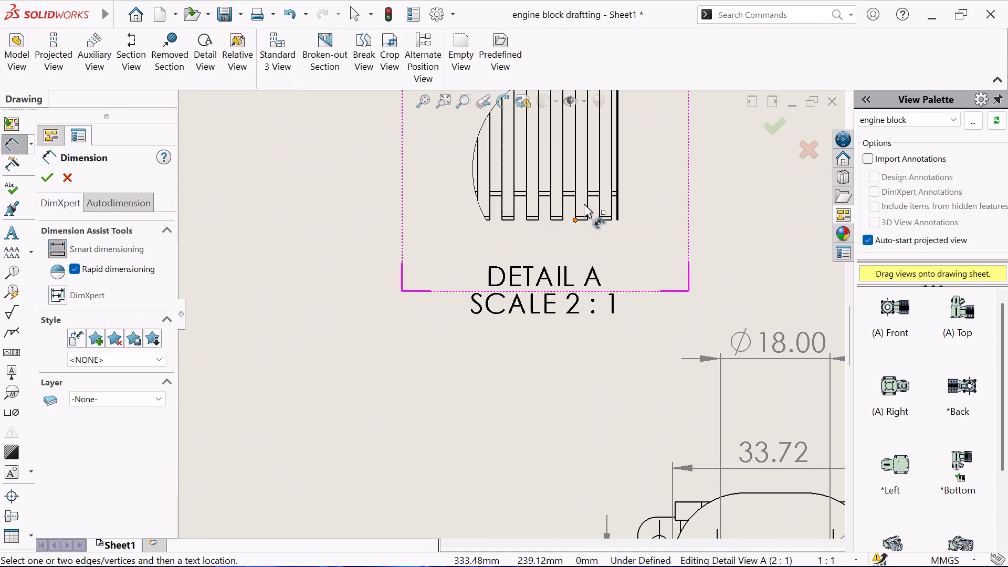
scroll(591, 216, "down", 3)
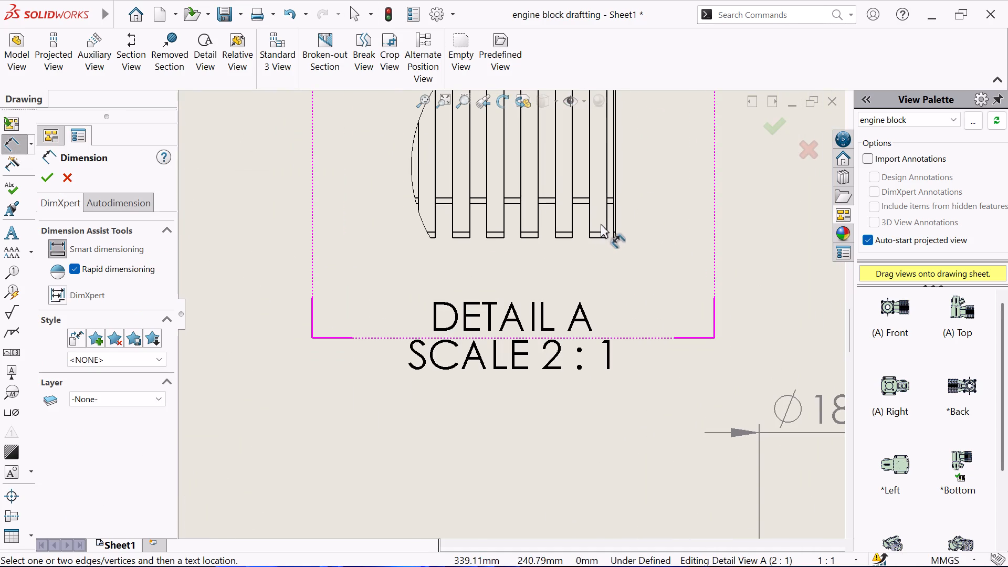
left_click(606, 213)
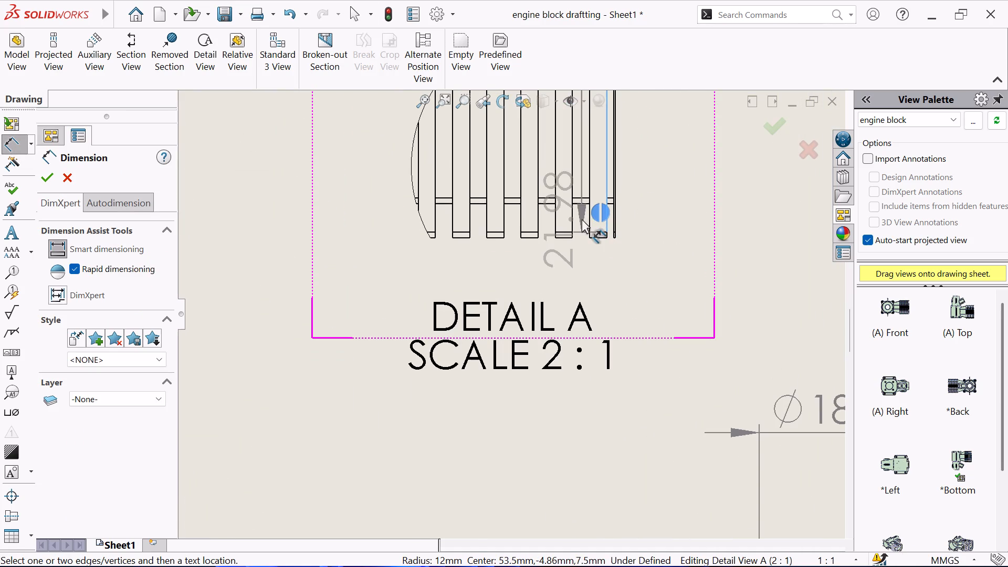
left_click(588, 214)
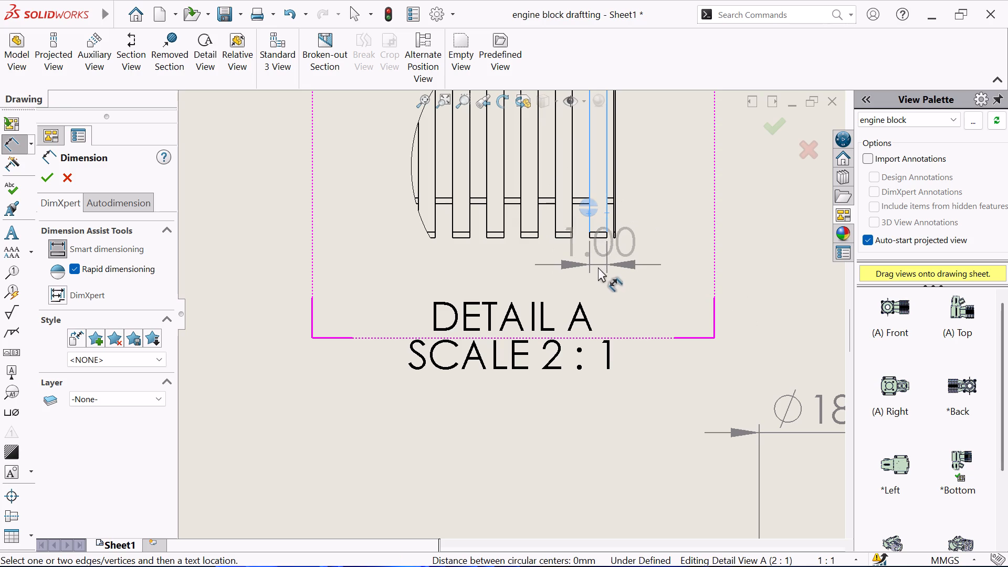
left_click(602, 279)
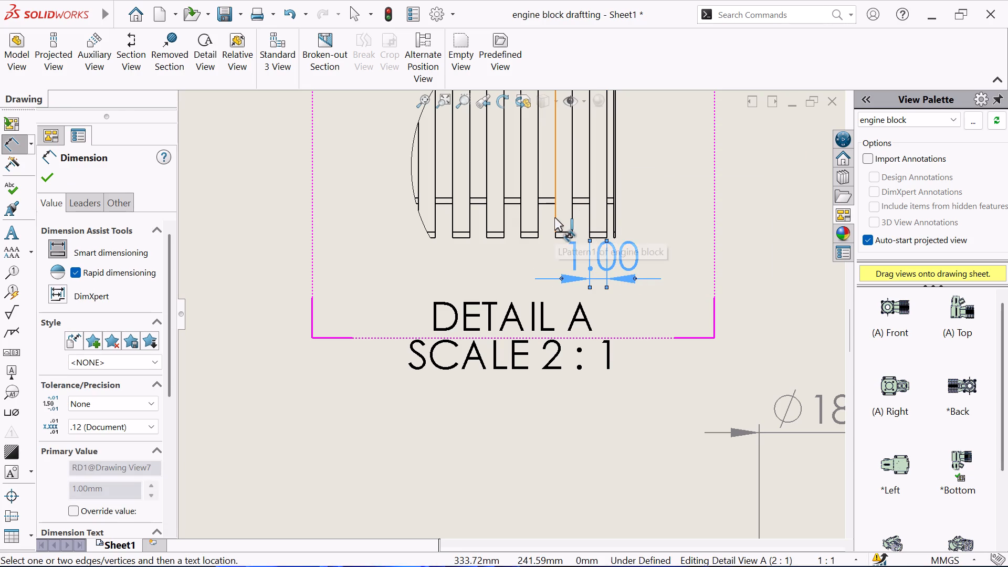
left_click(554, 217)
left_click(539, 225)
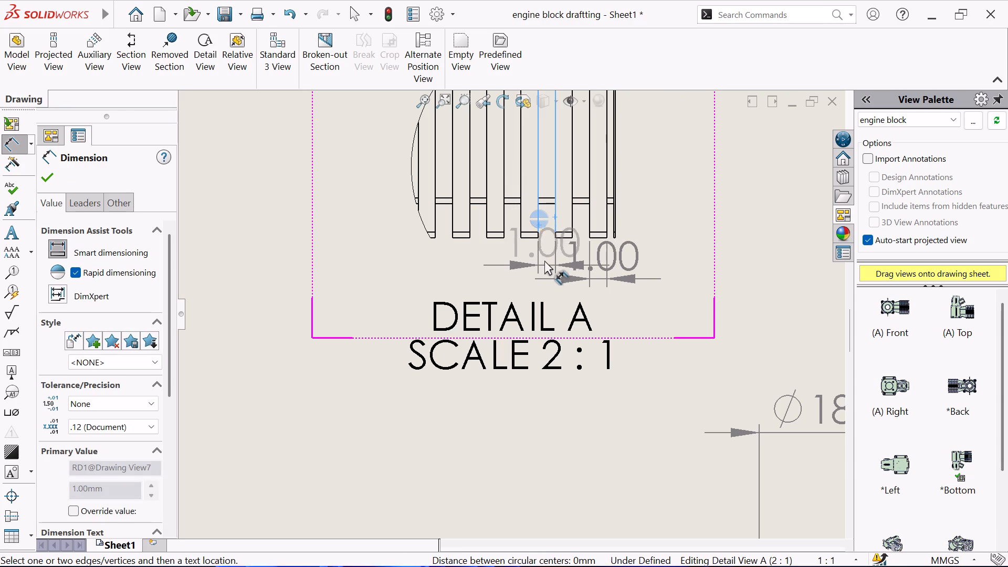
left_click(545, 259)
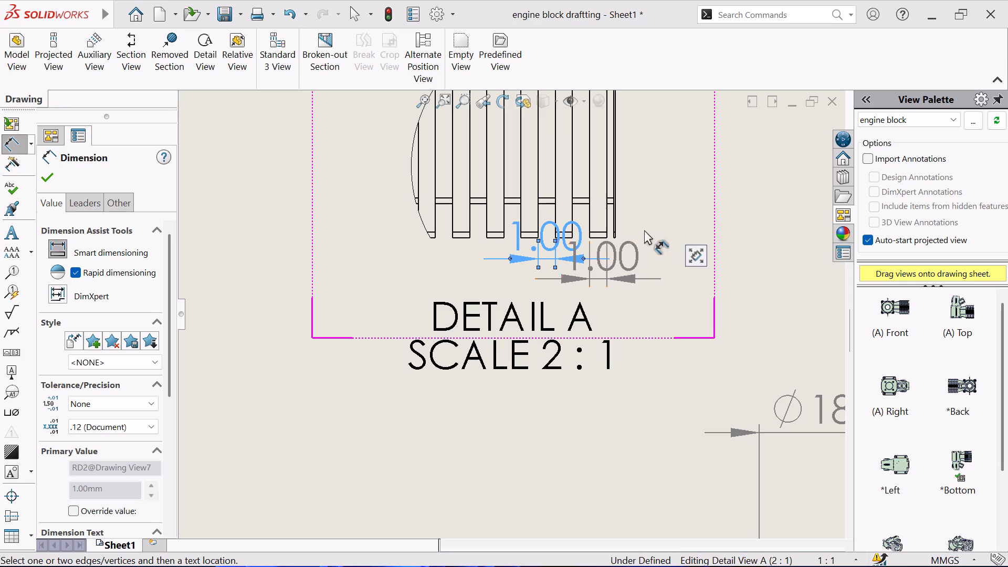
Dimension the narrow distance from the last full fin to the outer end edge in the detail view, placing it below the others.
left_click(607, 222)
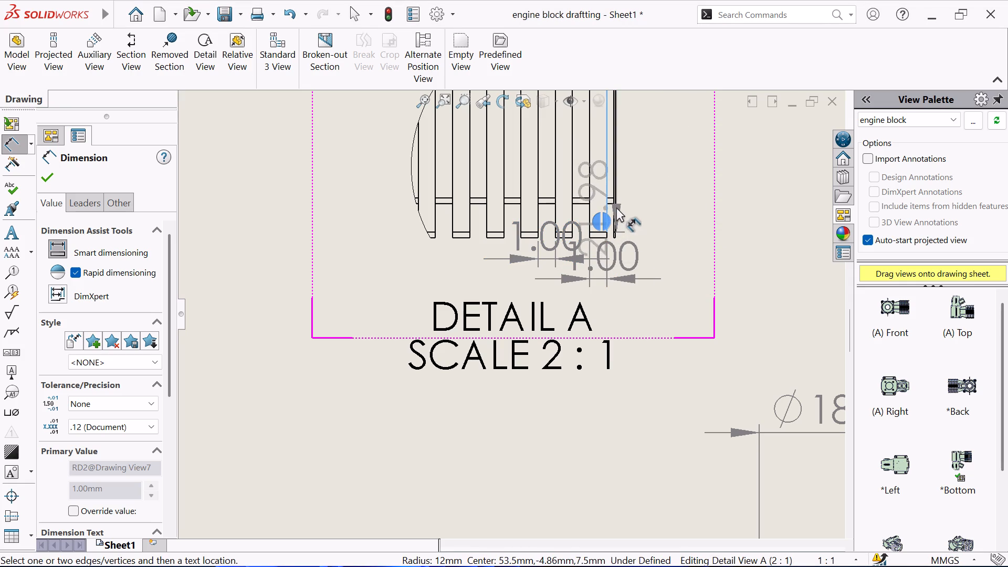
left_click(616, 204)
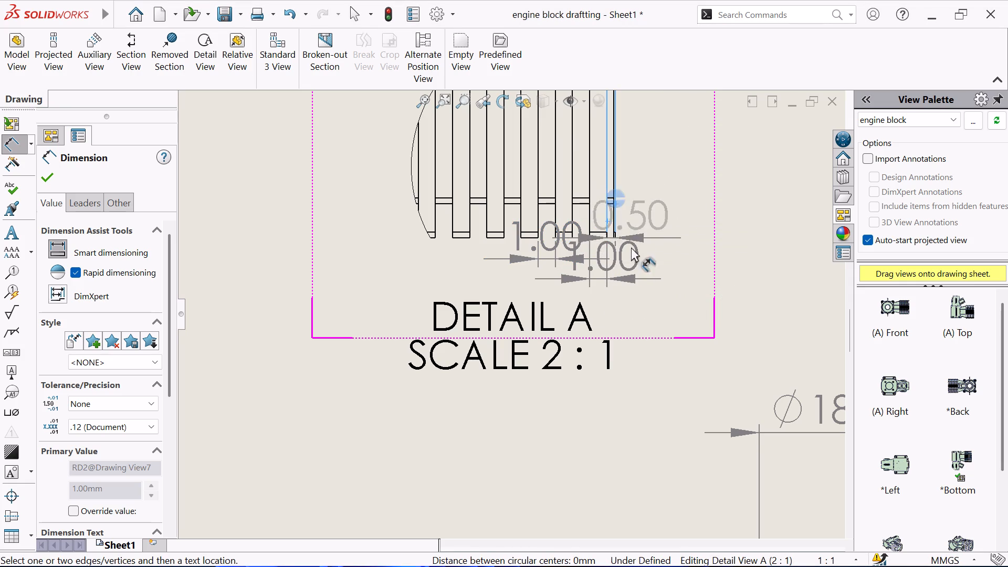
left_click(632, 315)
scroll(579, 243, "up", 2)
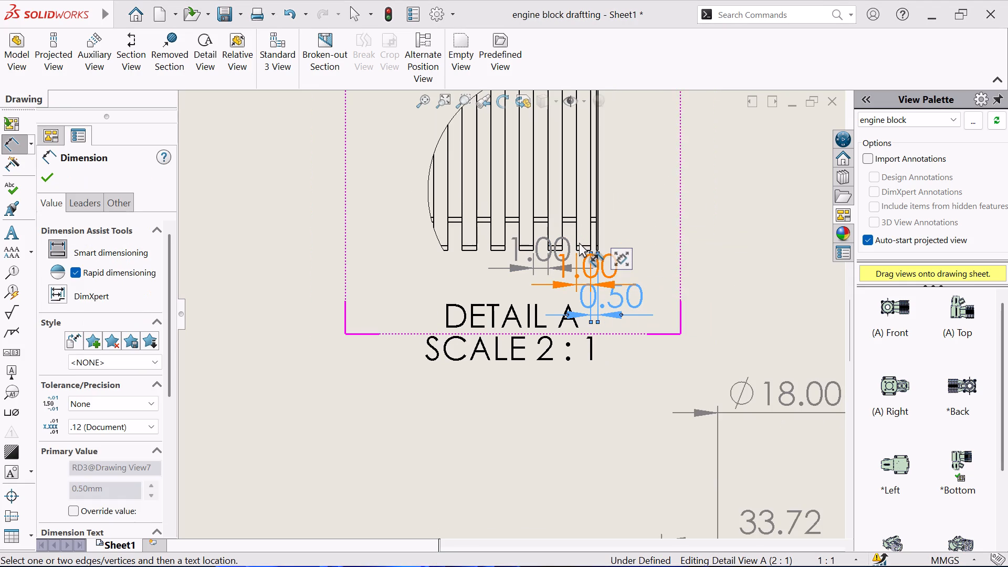
scroll(561, 226, "down", 1)
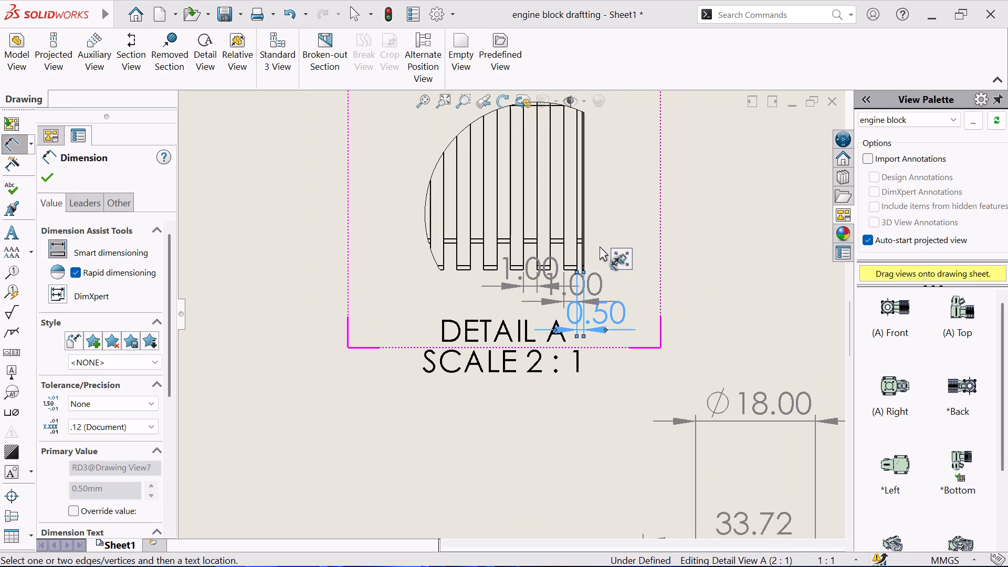
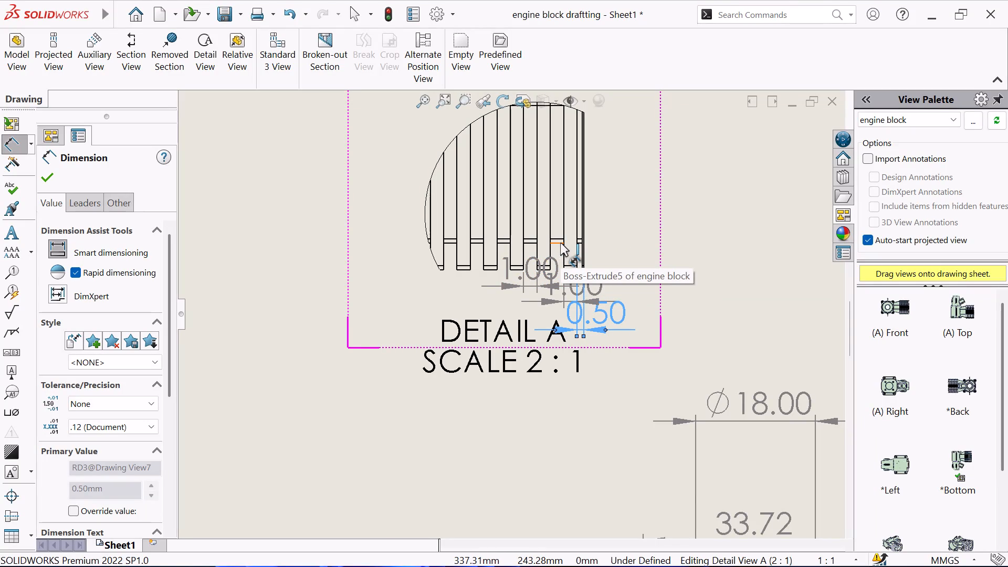
Dimension the vertical distance from the groove's bottom edge to the fin tip in Detail A, placing it beside the view.
left_click(561, 243)
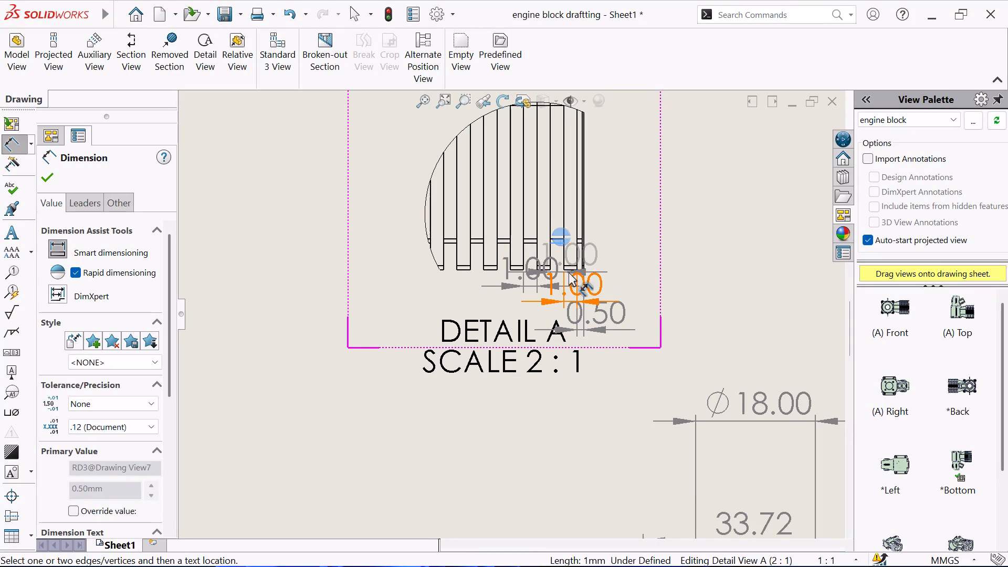
scroll(574, 273, "down", 3)
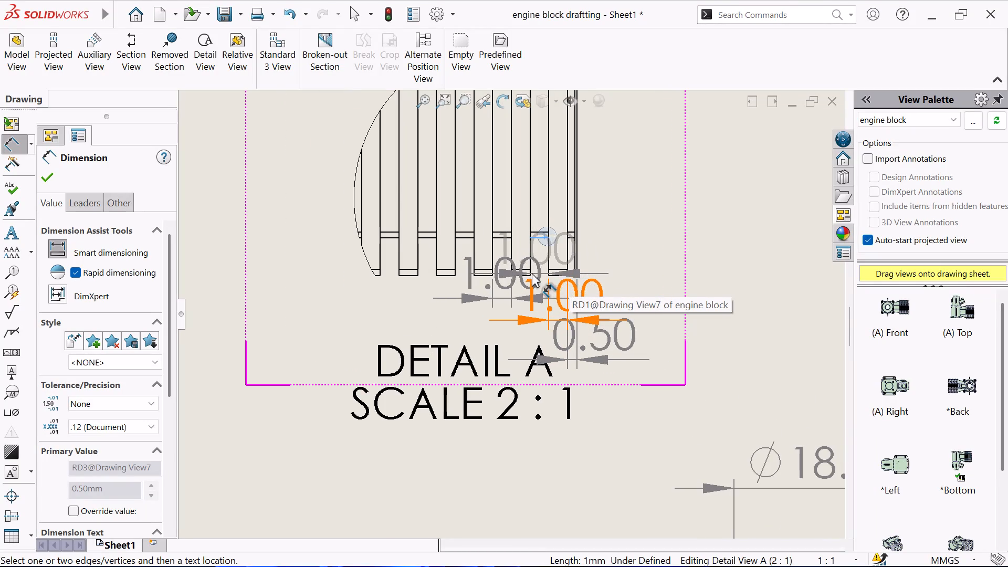
scroll(568, 276, "down", 3)
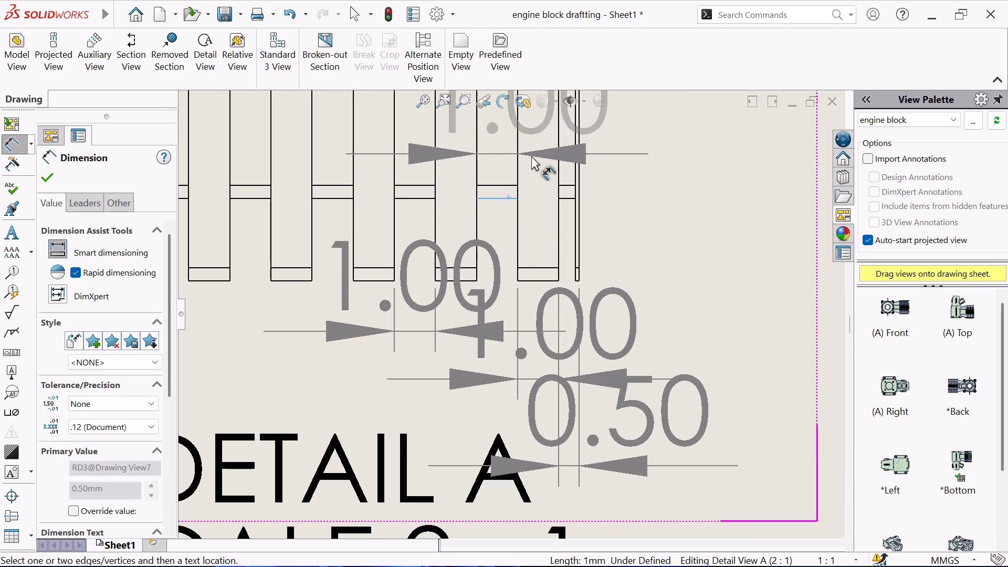
left_click(558, 281)
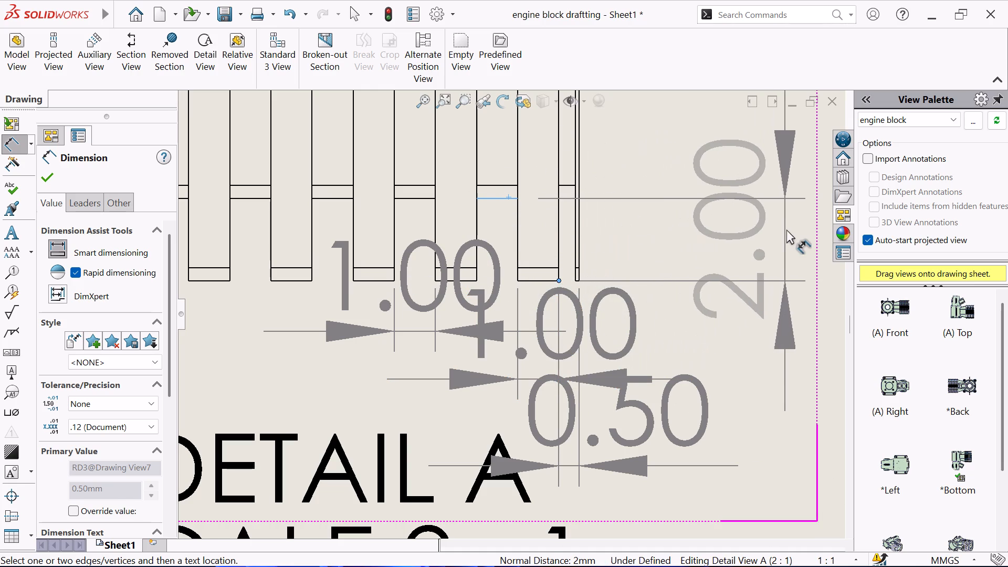
left_click(786, 229)
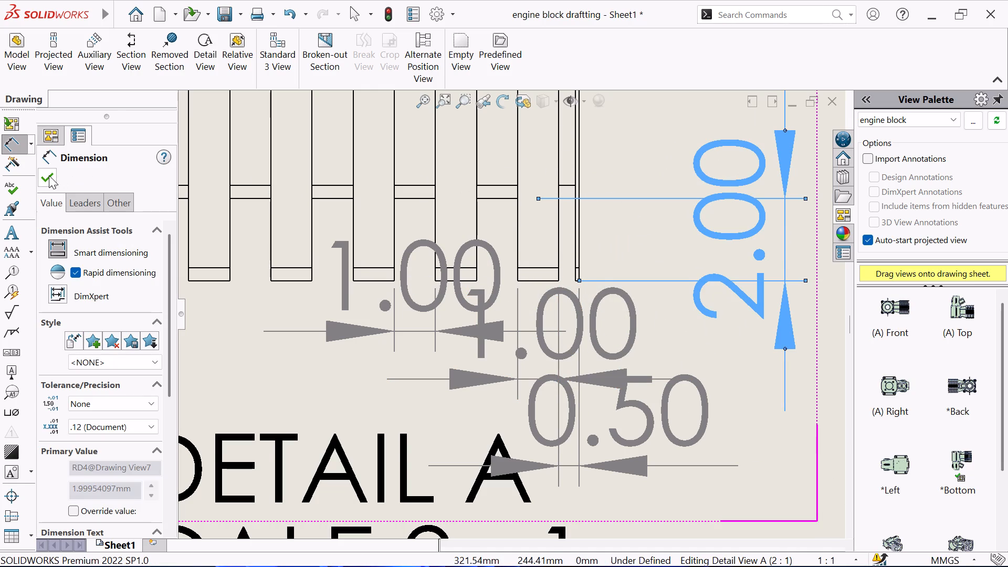
left_click(48, 175)
Spread out the overlapping width dimensions under Detail A: one 1.00 below the label, the other just under the fins, and 0.50 beside the label.
left_click(429, 104)
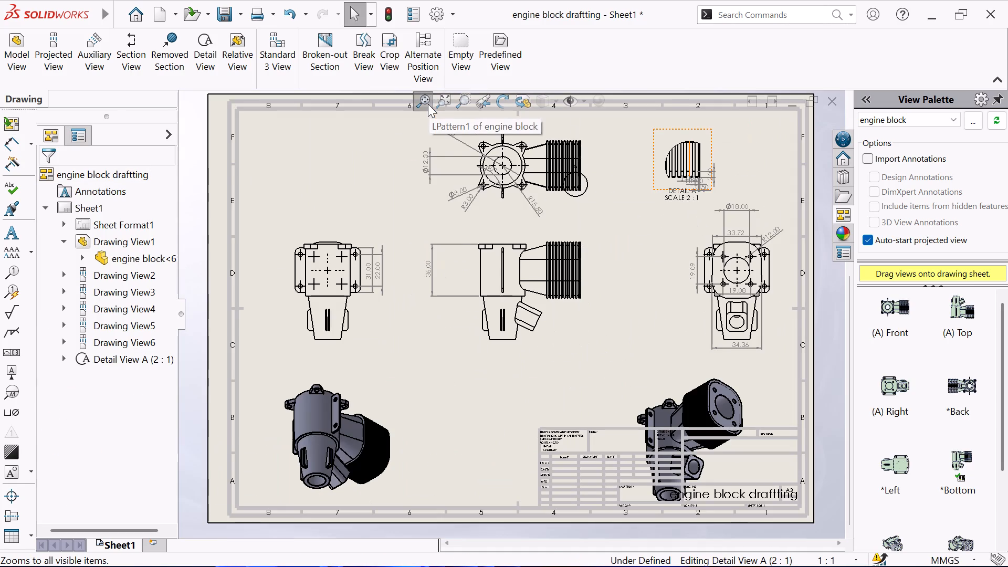
scroll(727, 183, "down", 4)
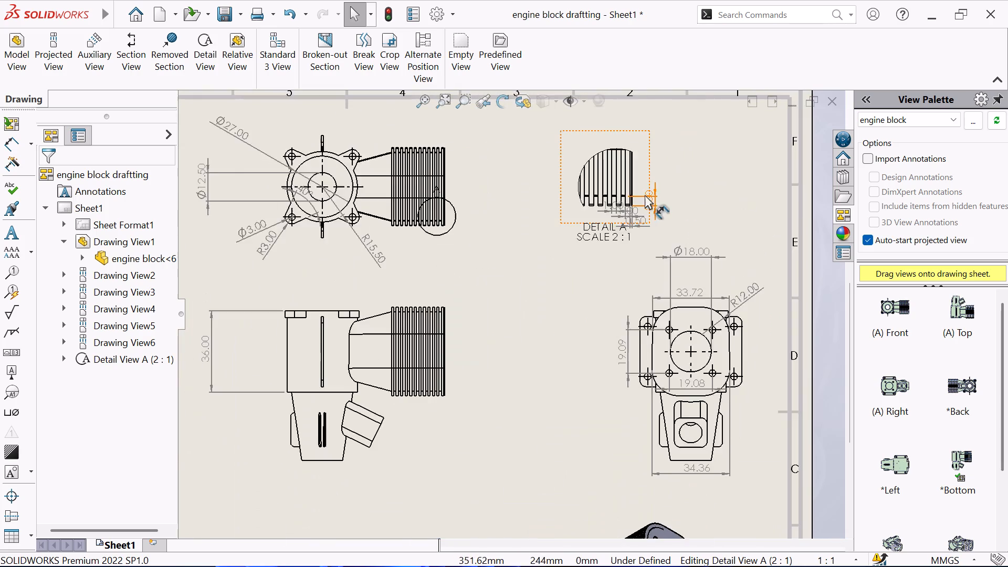
scroll(644, 196, "down", 2)
scroll(565, 250, "down", 6)
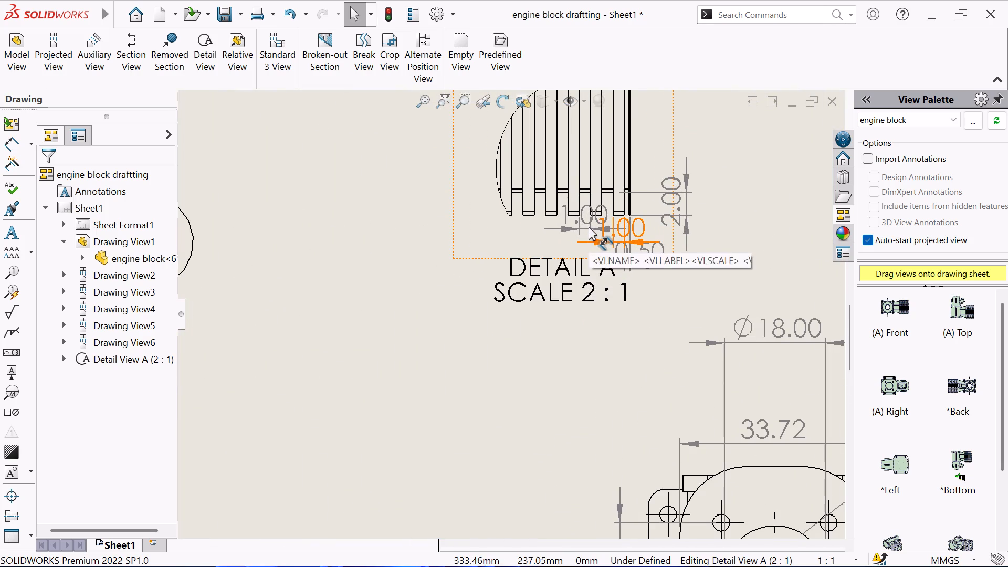
left_click_drag(589, 226, 582, 307)
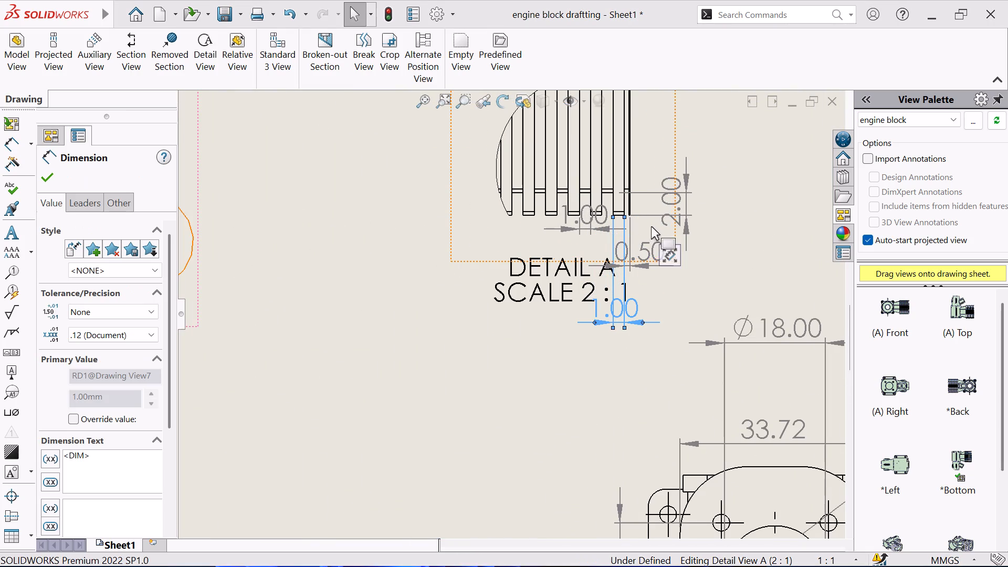
left_click_drag(576, 223, 521, 357)
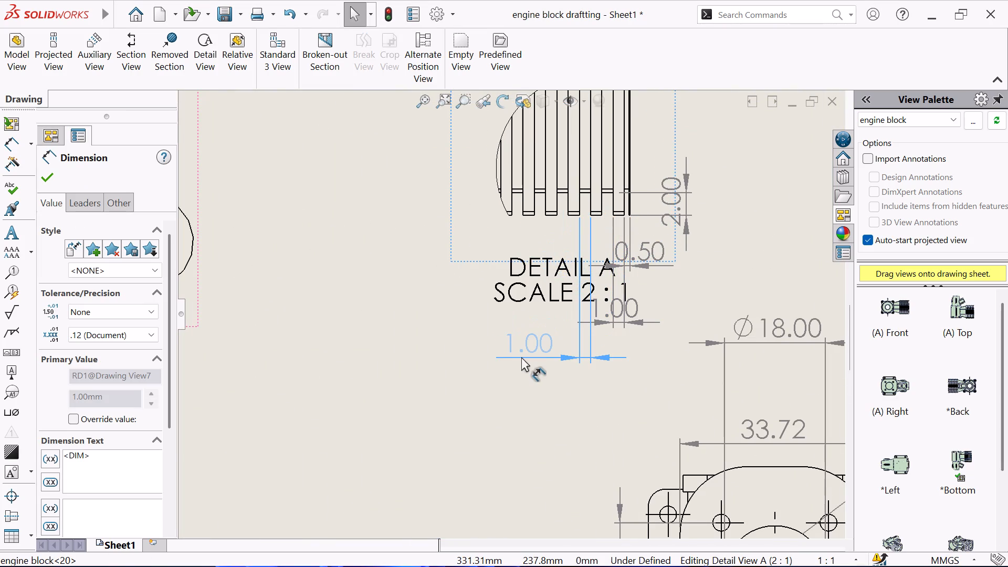
left_click_drag(521, 357, 555, 238)
left_click_drag(659, 262, 717, 282)
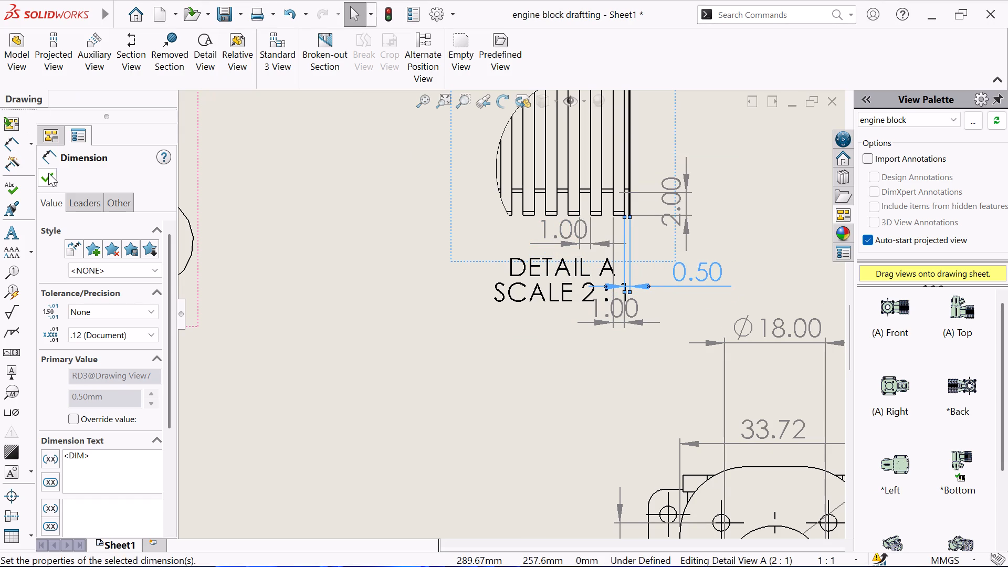
left_click(47, 173)
Save the engine block drawing with the whole sheet in view.
scroll(356, 241, "up", 5)
scroll(336, 323, "up", 3)
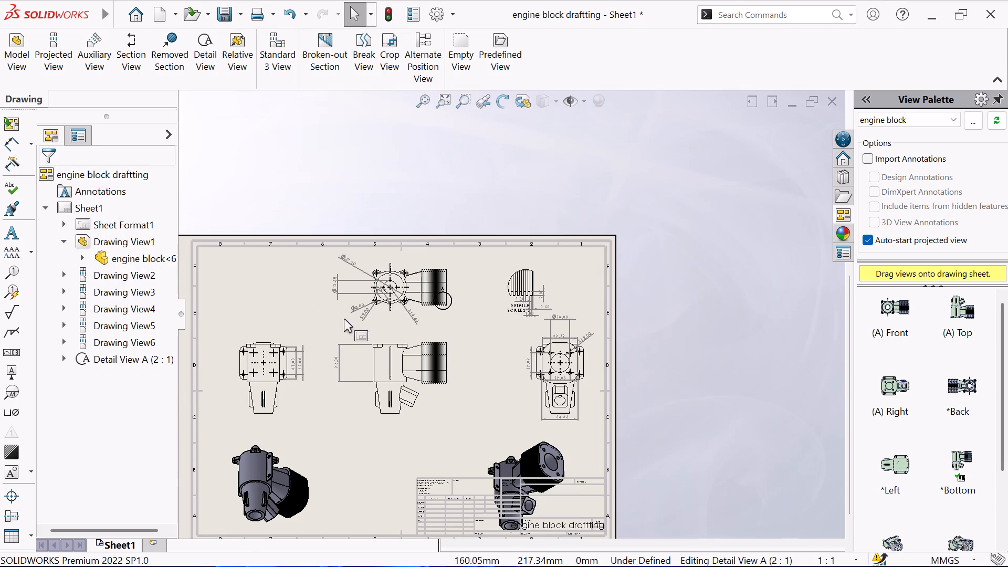
left_click(418, 102)
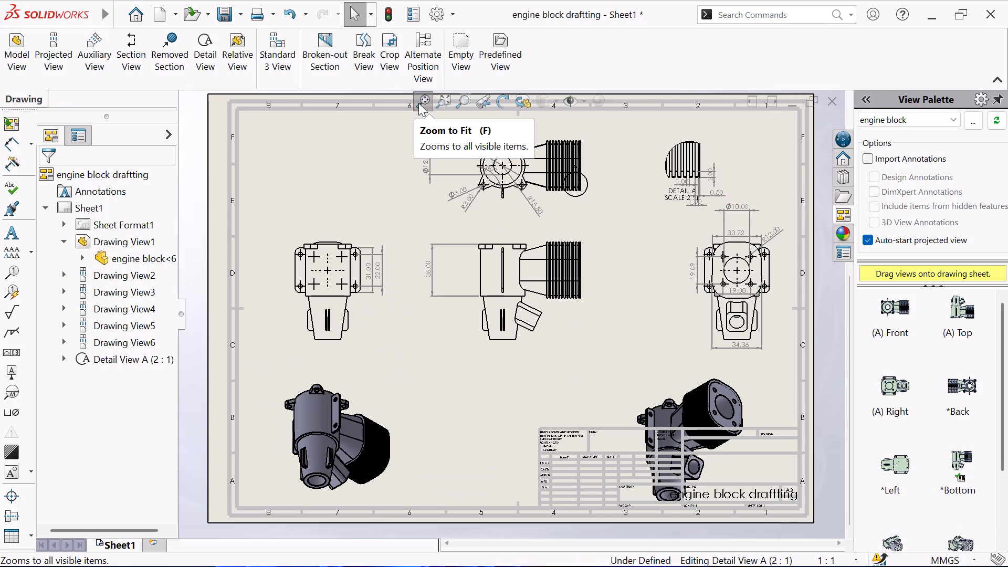
key("ctrl+s")
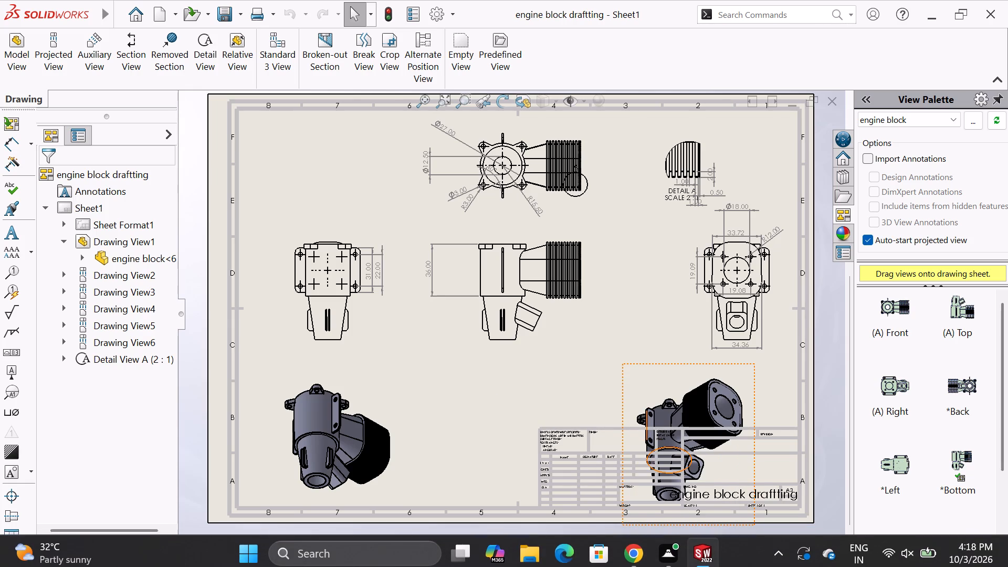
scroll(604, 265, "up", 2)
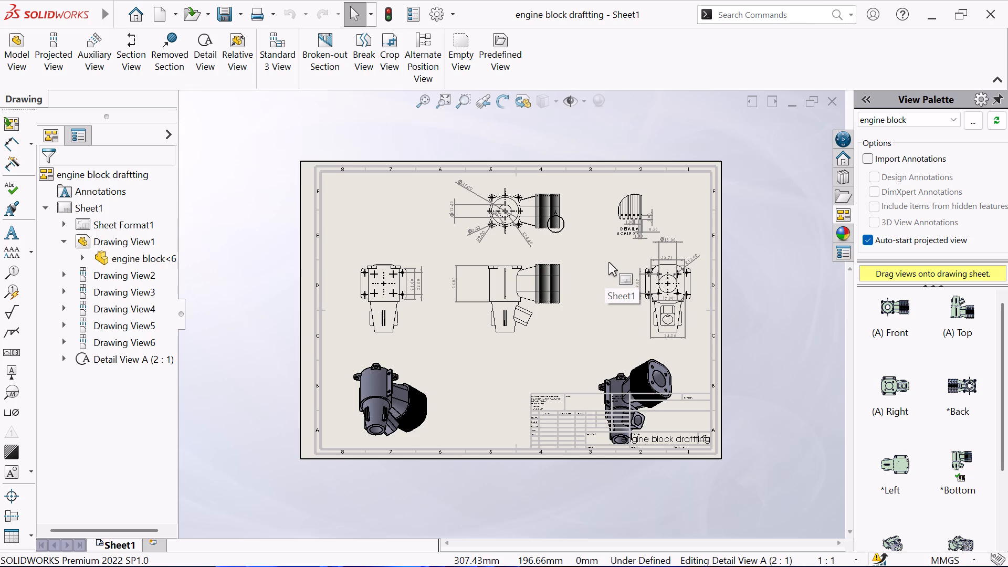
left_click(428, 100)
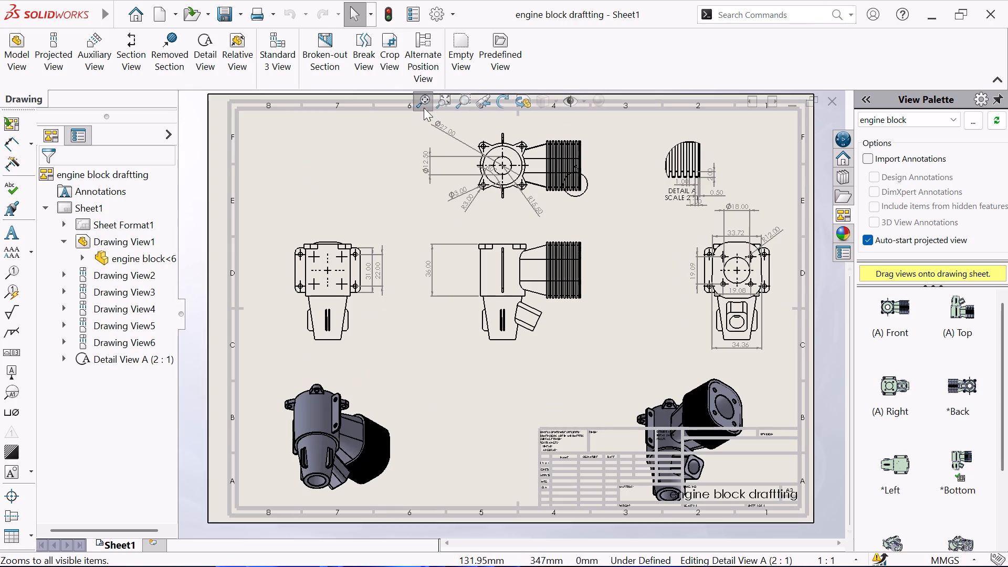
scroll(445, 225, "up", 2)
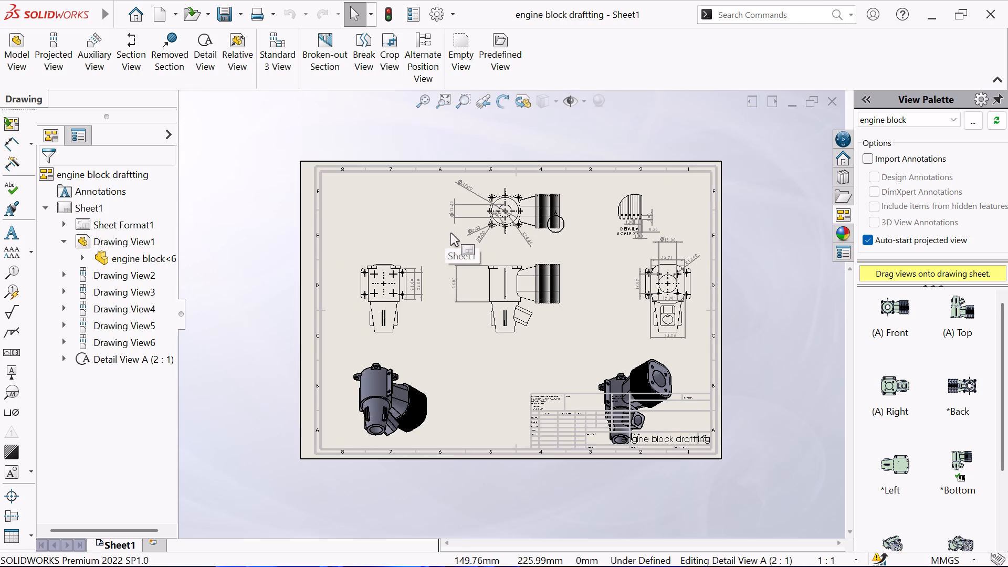
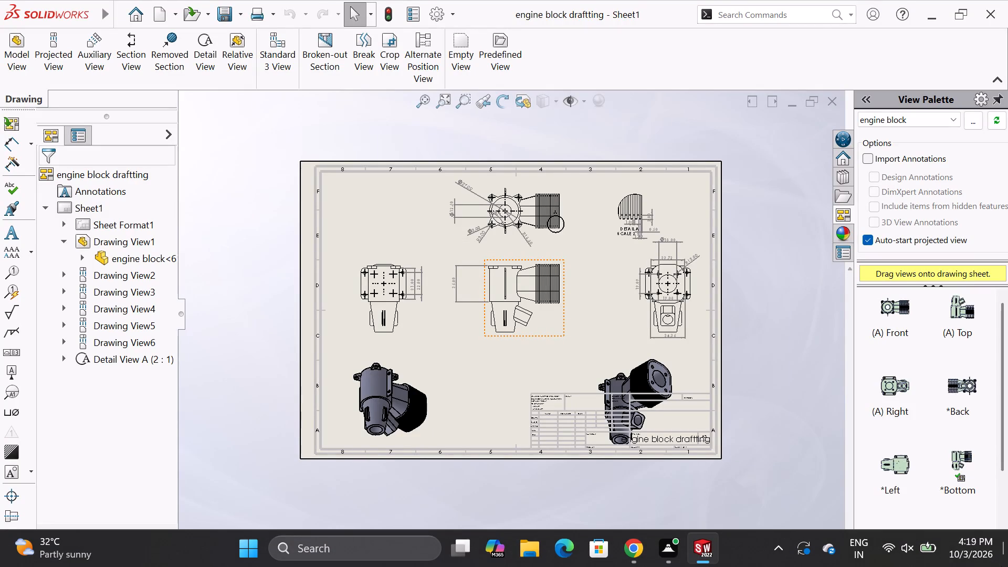
Dimension the radius of the mounting flange's upper outer corner in Drawing View3, placing the text above the corner.
left_click(419, 101)
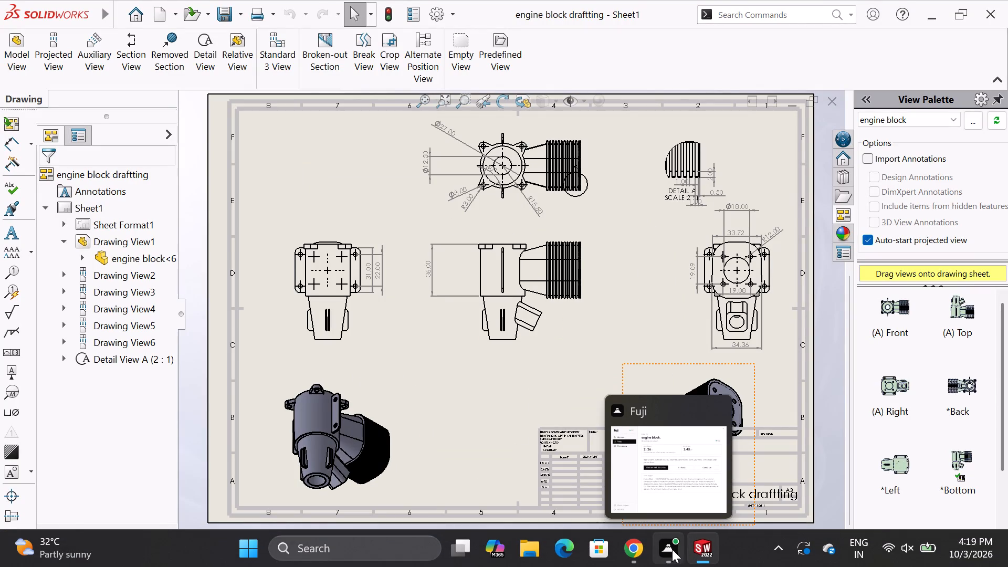
scroll(503, 301, "up", 2)
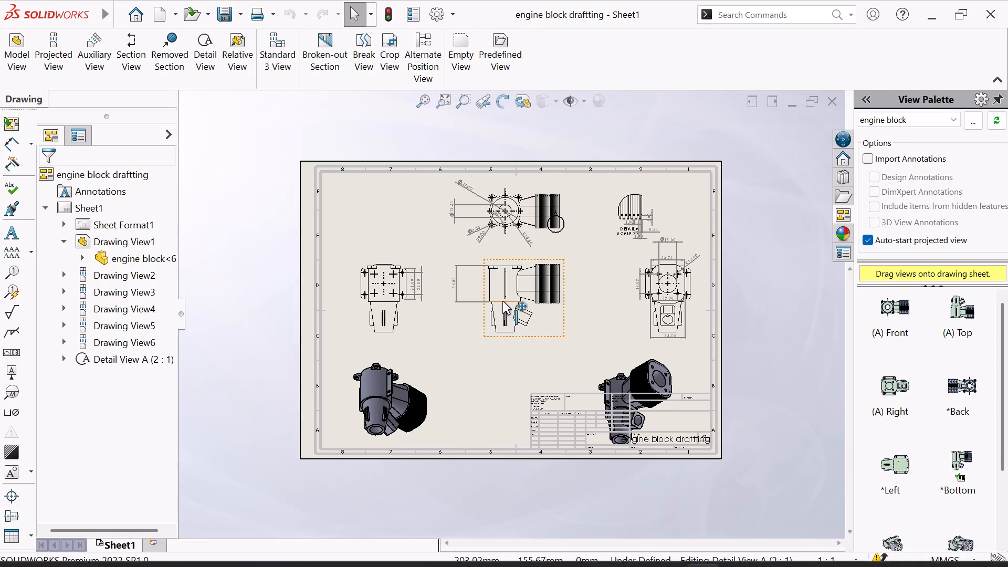
scroll(512, 292, "down", 4)
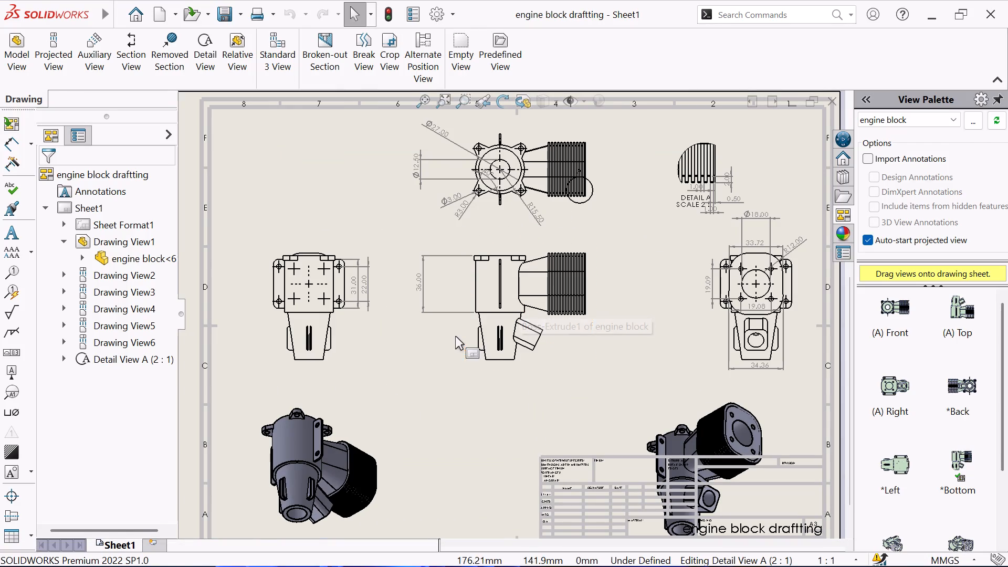
scroll(500, 280, "down", 2)
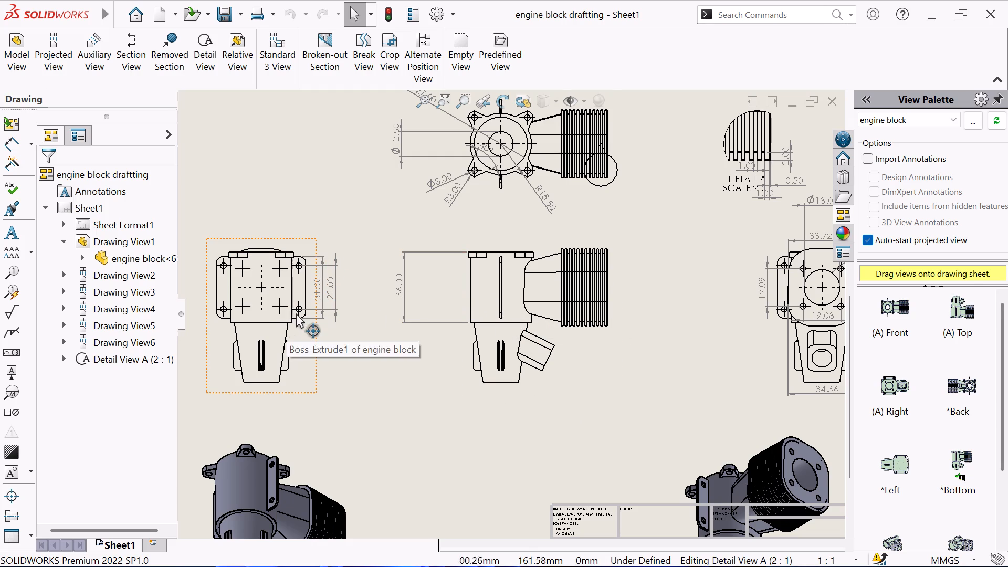
scroll(296, 313, "down", 2)
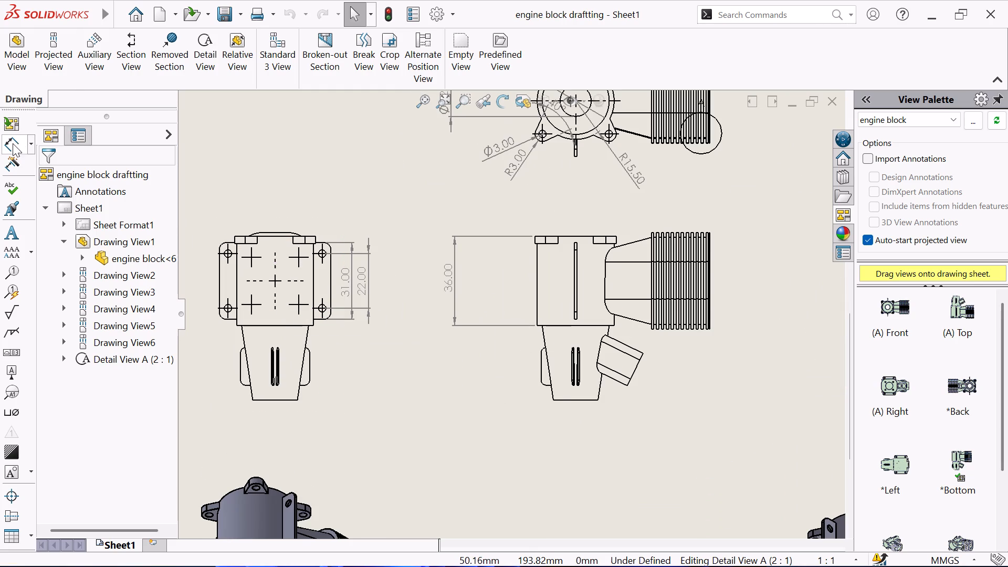
left_click(13, 143)
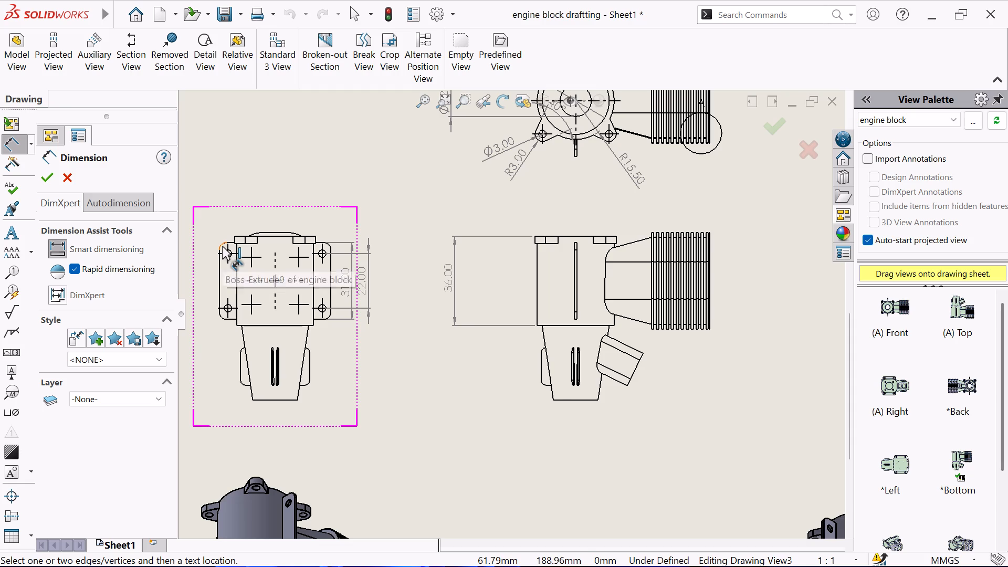
left_click(222, 246)
left_click(210, 215)
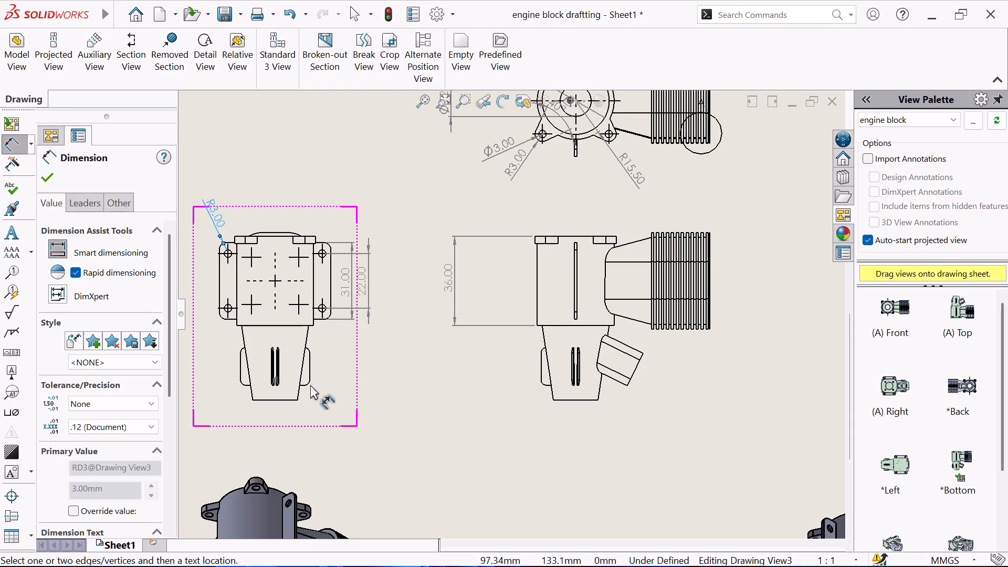
scroll(314, 379, "up", 1)
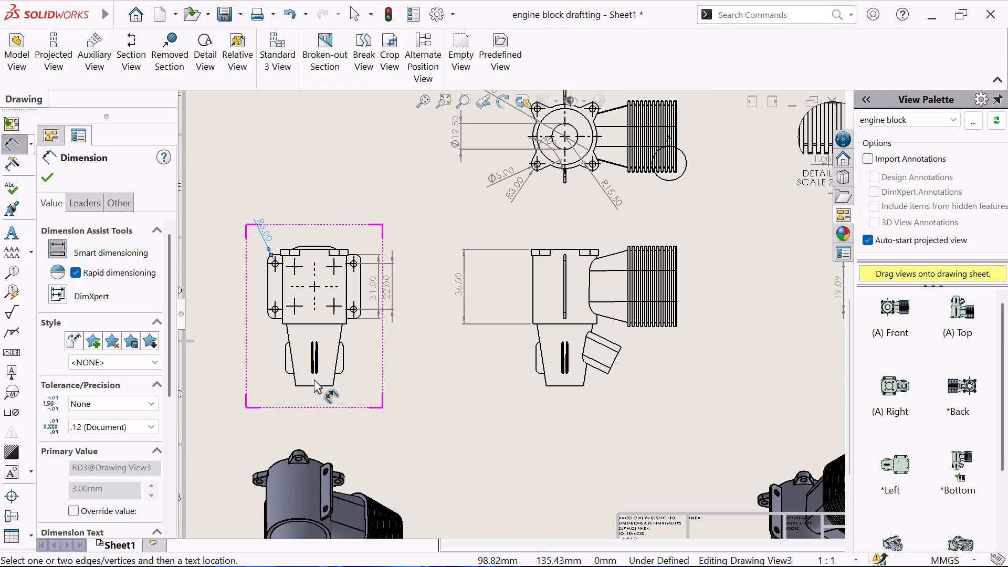
scroll(331, 381, "up", 1)
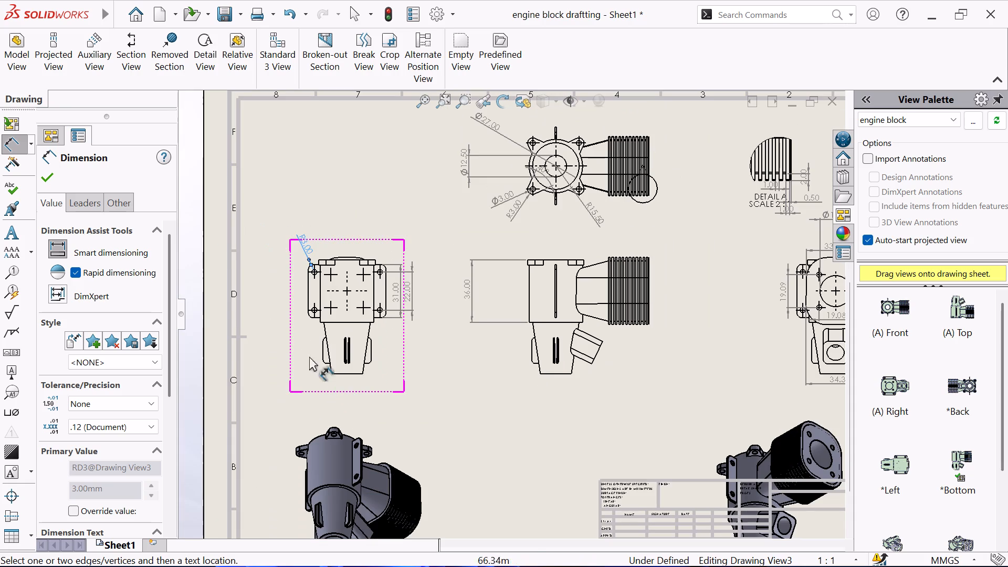
right_click(280, 175)
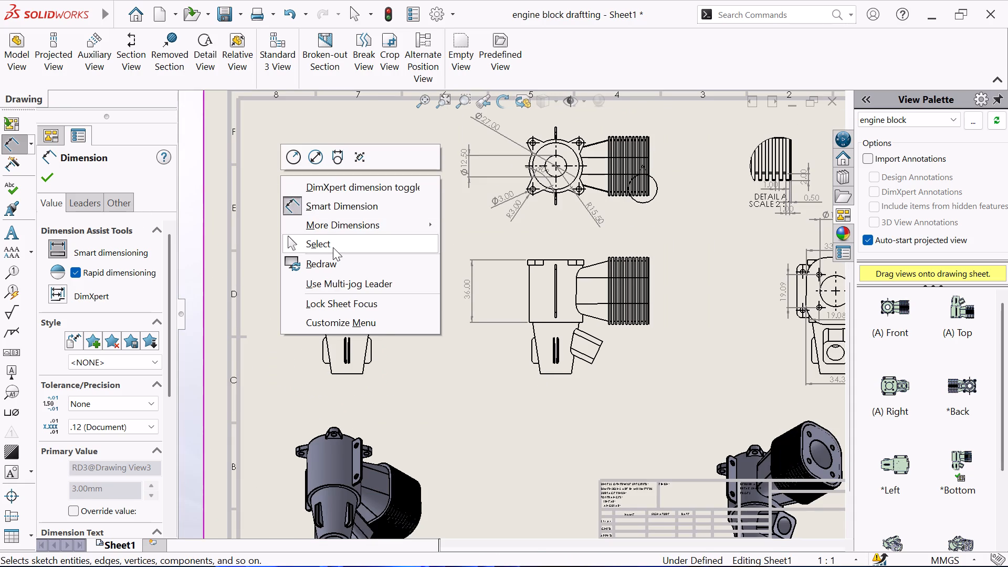
left_click(333, 247)
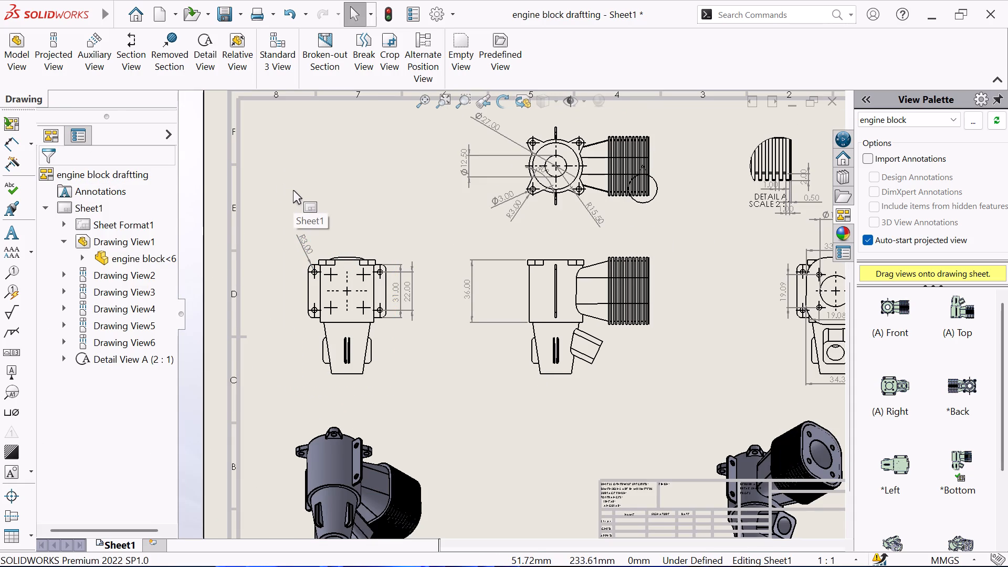
Save the engine block drawing.
key("ctrl+s")
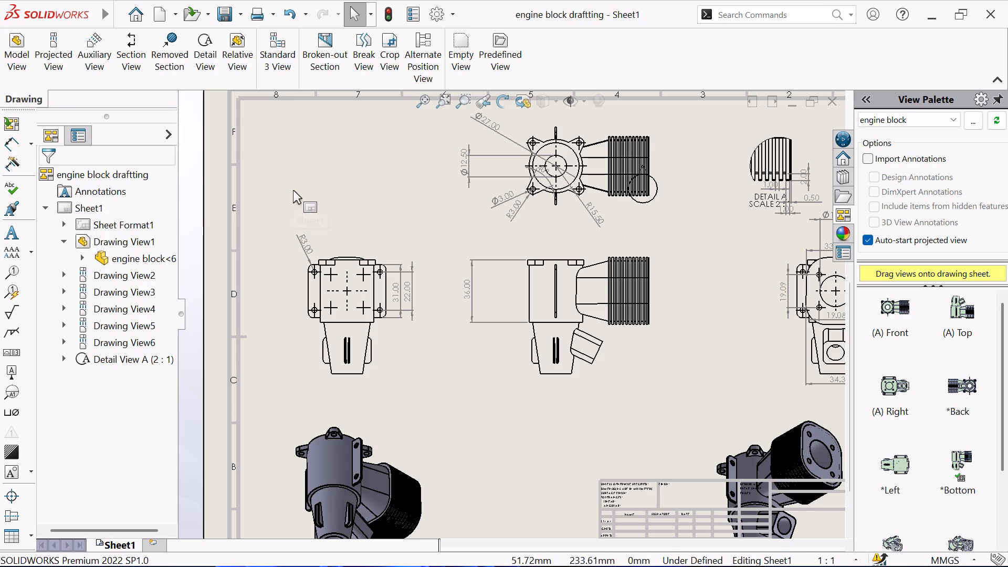
Move the shaded isometric view over the title block slightly up and toward the sheet's centre, clear of the drawing title text.
left_click(423, 103)
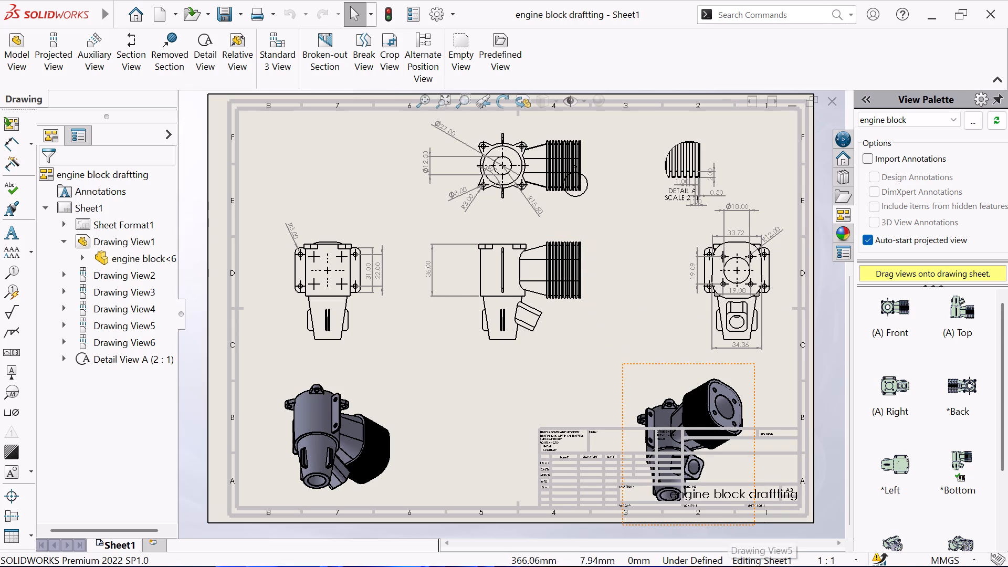
left_click(675, 388)
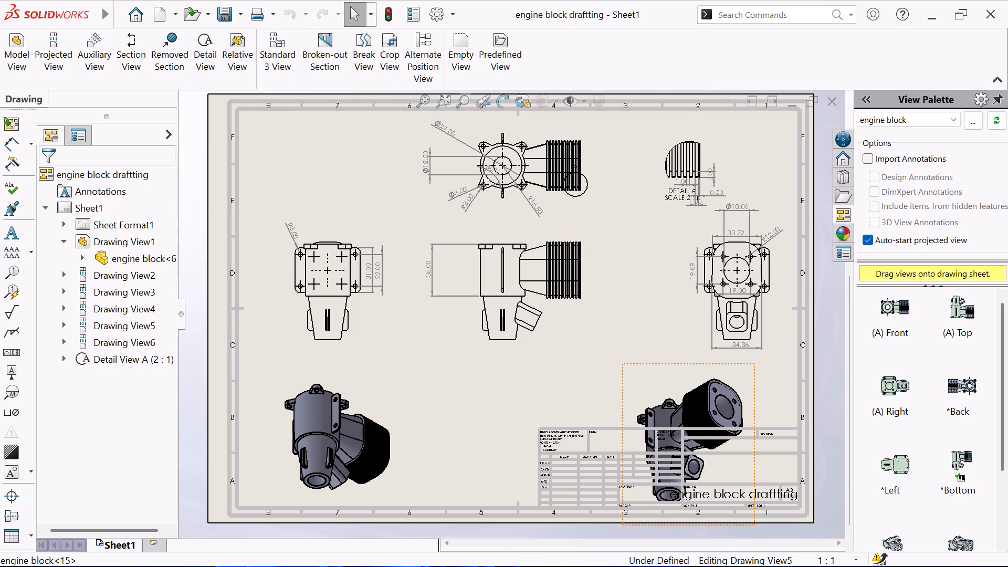
left_click_drag(624, 398, 622, 398)
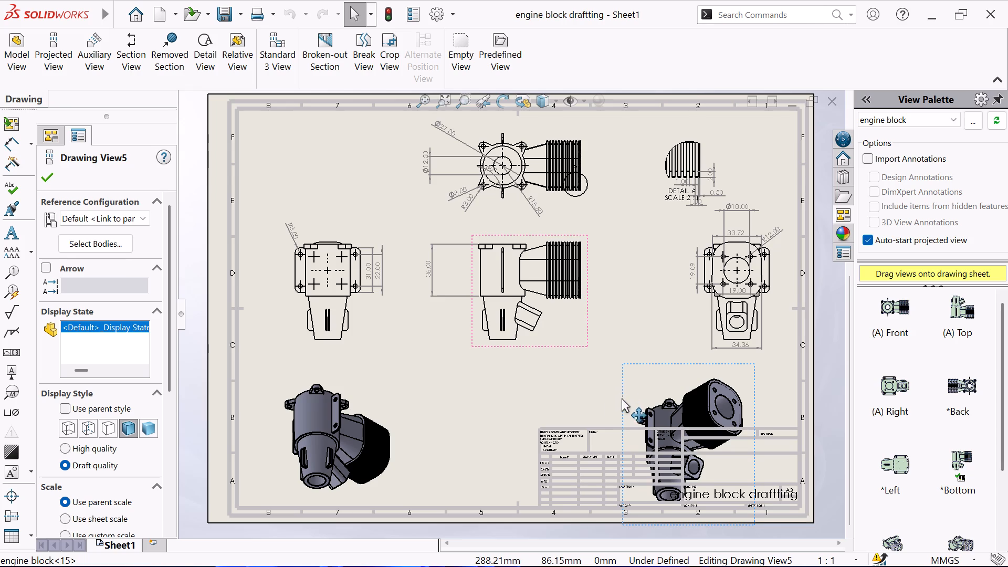
left_click_drag(622, 398, 586, 402)
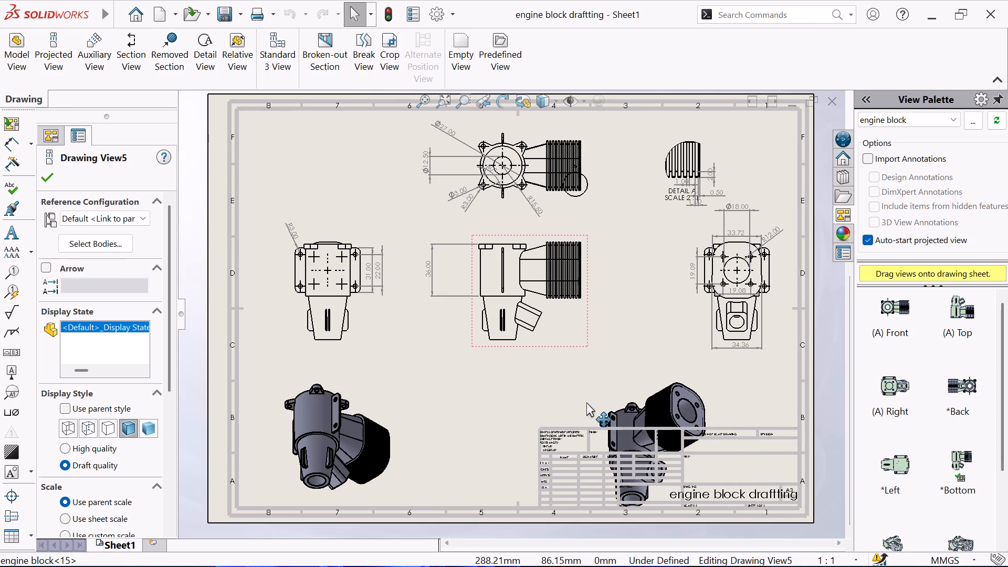
left_click_drag(586, 402, 595, 390)
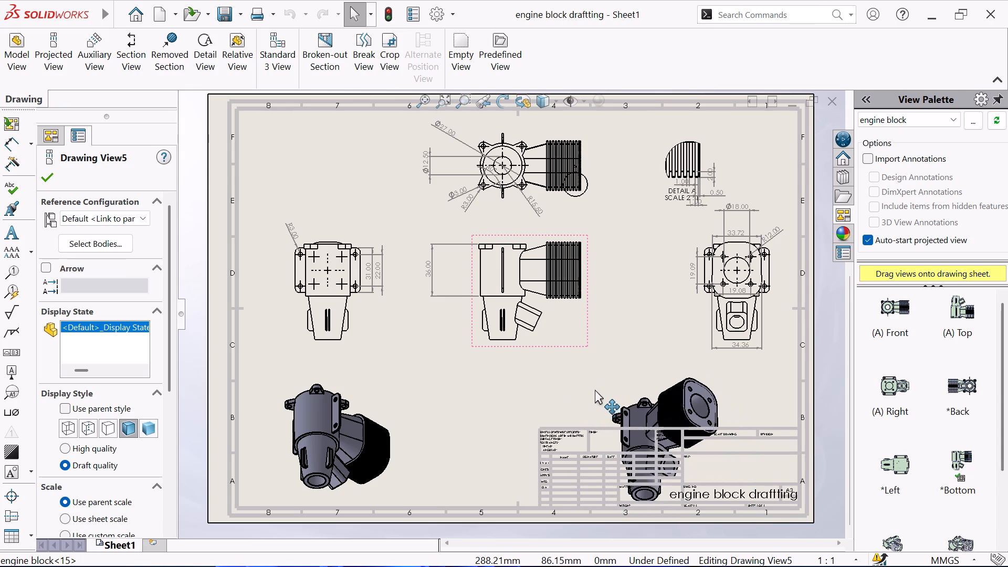
left_click_drag(595, 390, 592, 385)
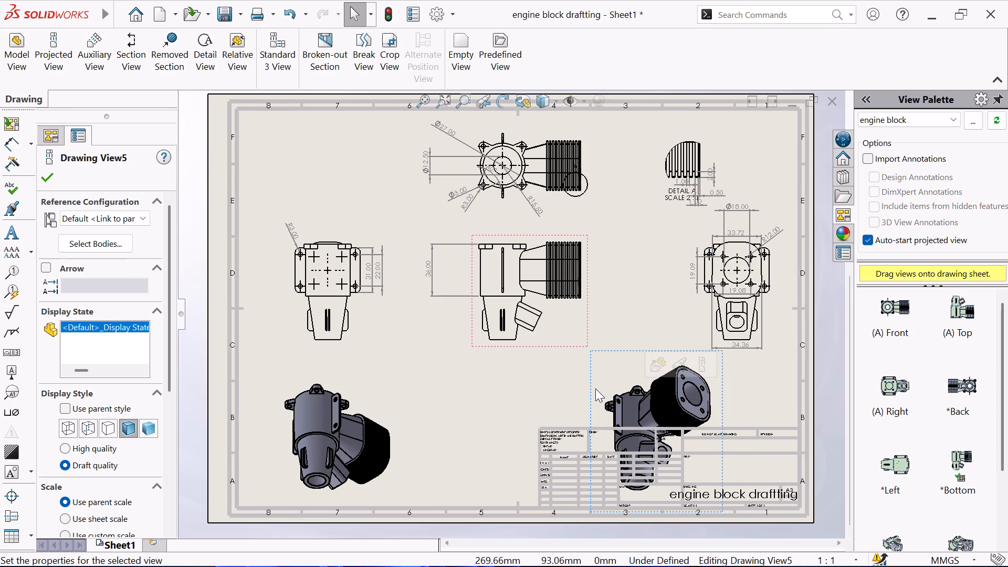
Save the drawing with the repositioned isometric view.
left_click(48, 172)
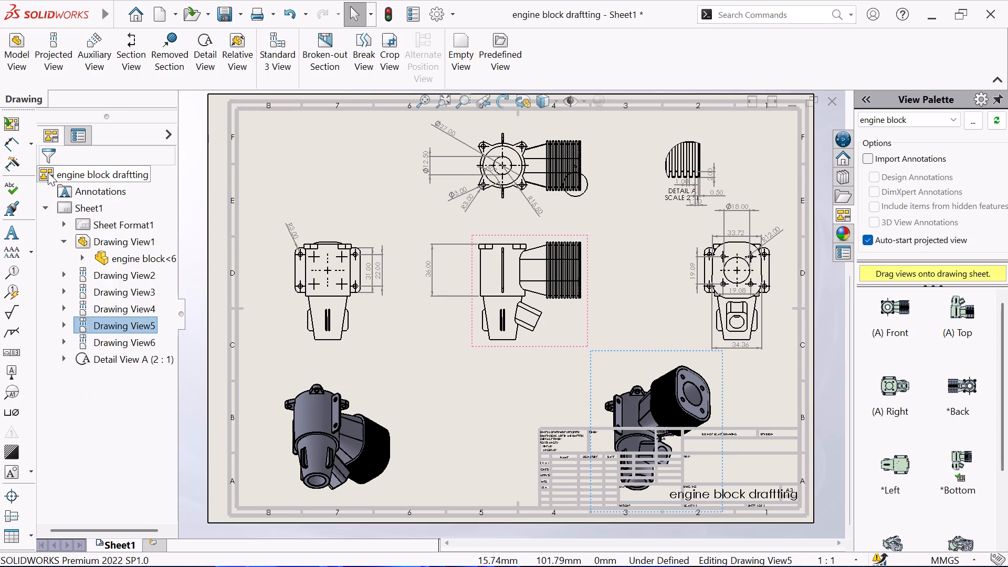
key("ctrl+s")
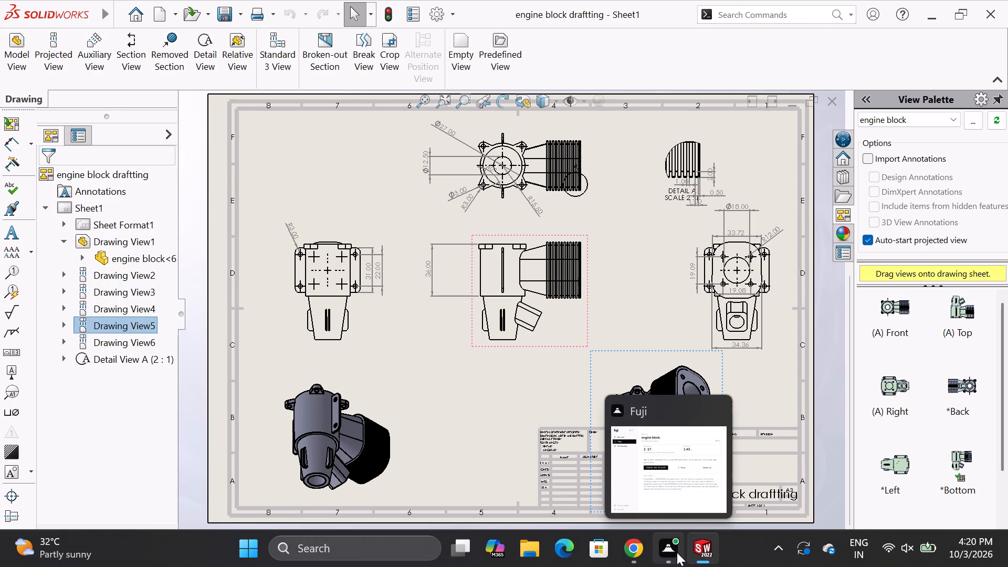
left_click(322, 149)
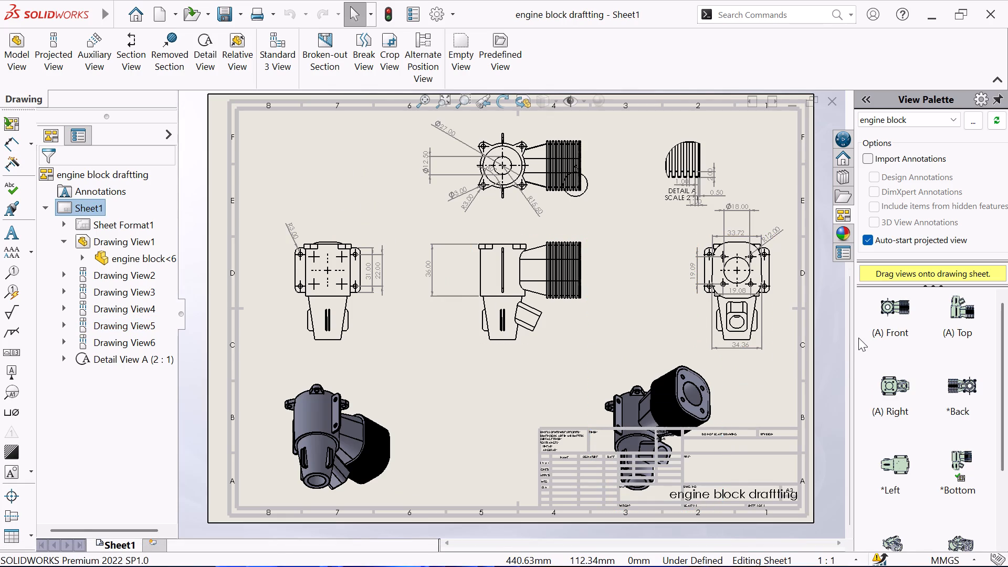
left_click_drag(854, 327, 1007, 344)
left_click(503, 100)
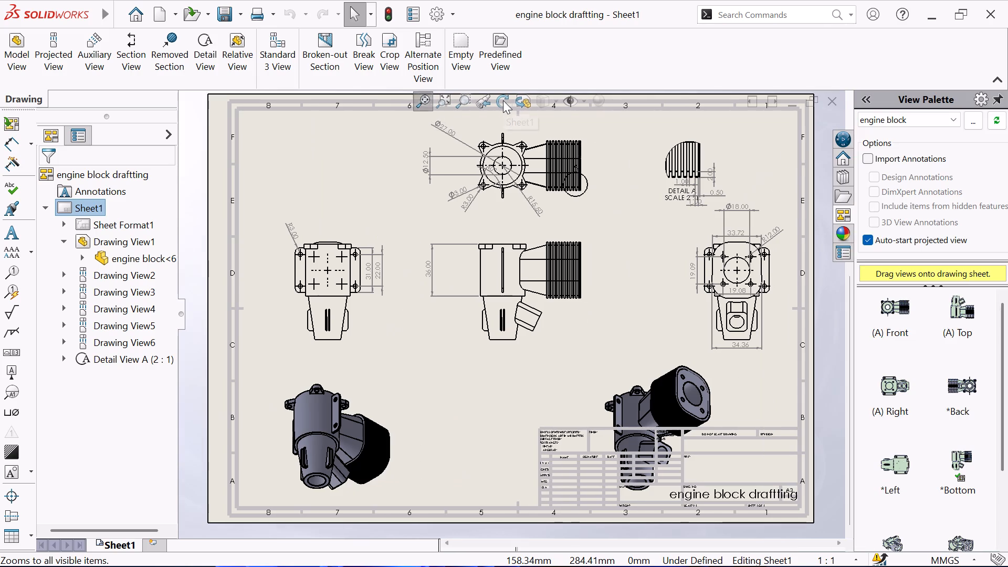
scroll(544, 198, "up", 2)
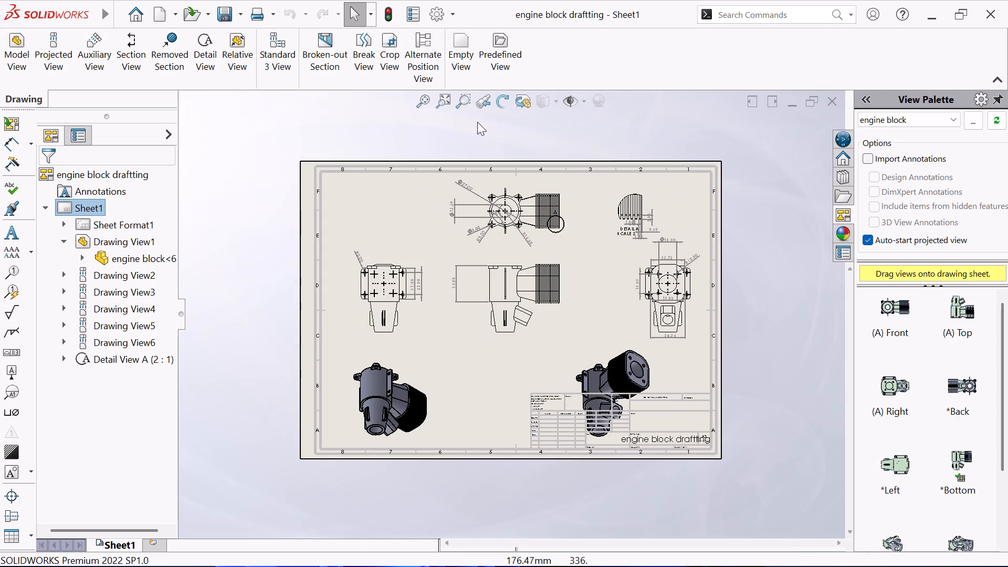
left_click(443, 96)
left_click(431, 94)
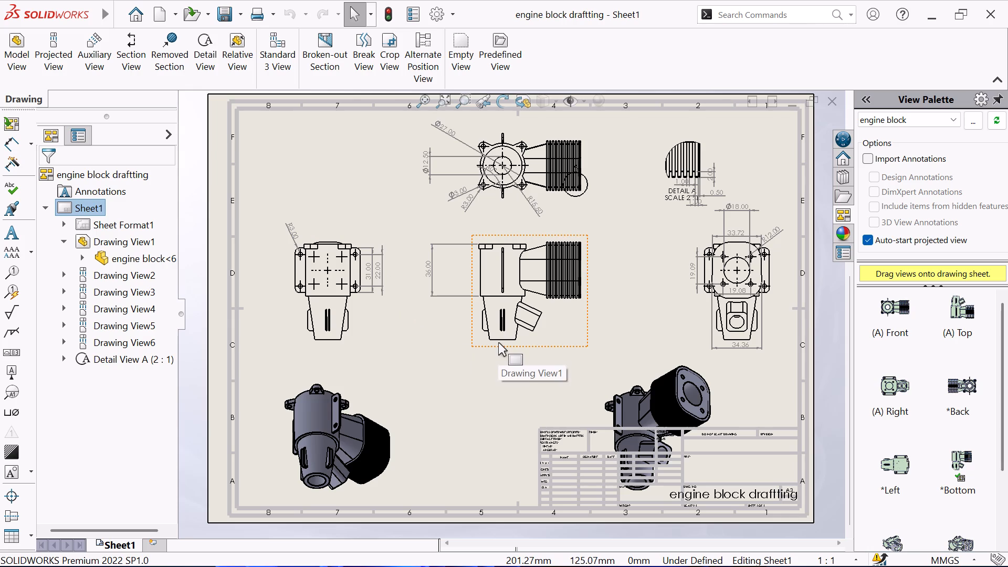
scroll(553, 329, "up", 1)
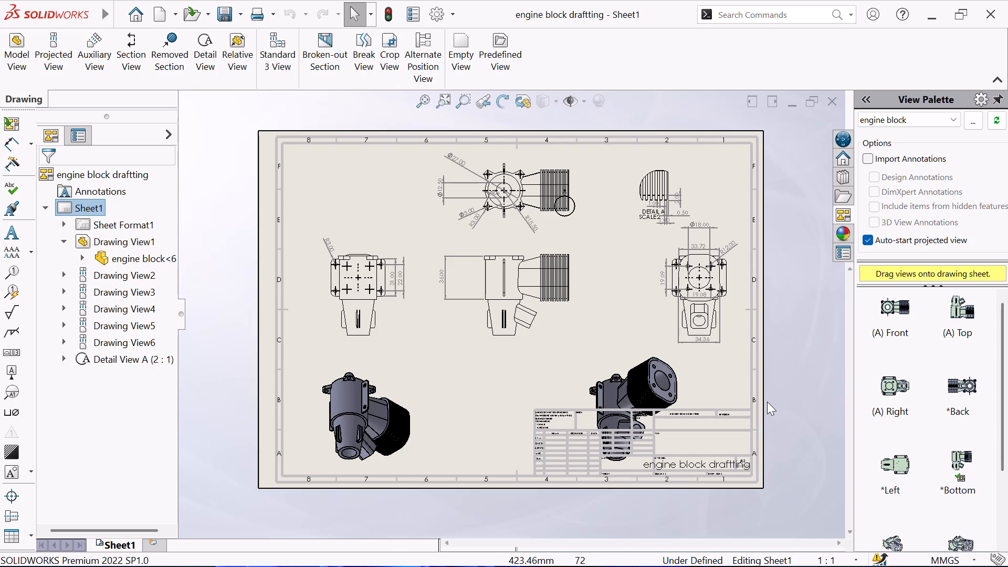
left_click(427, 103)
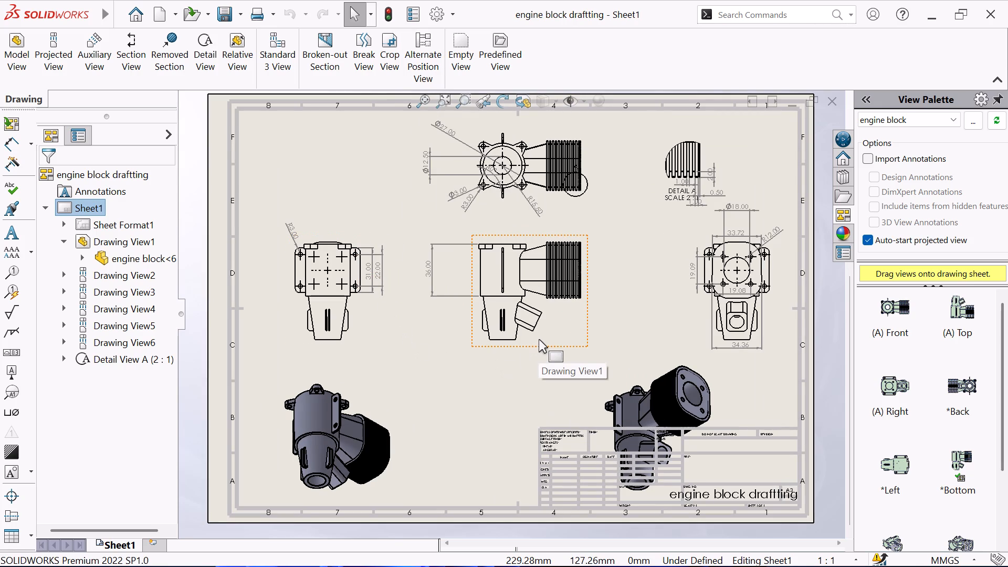
Move Detail View A slightly up and toward the sheet's upper-right corner, away from the Ø18.00 dimension of the view below.
left_click(713, 146)
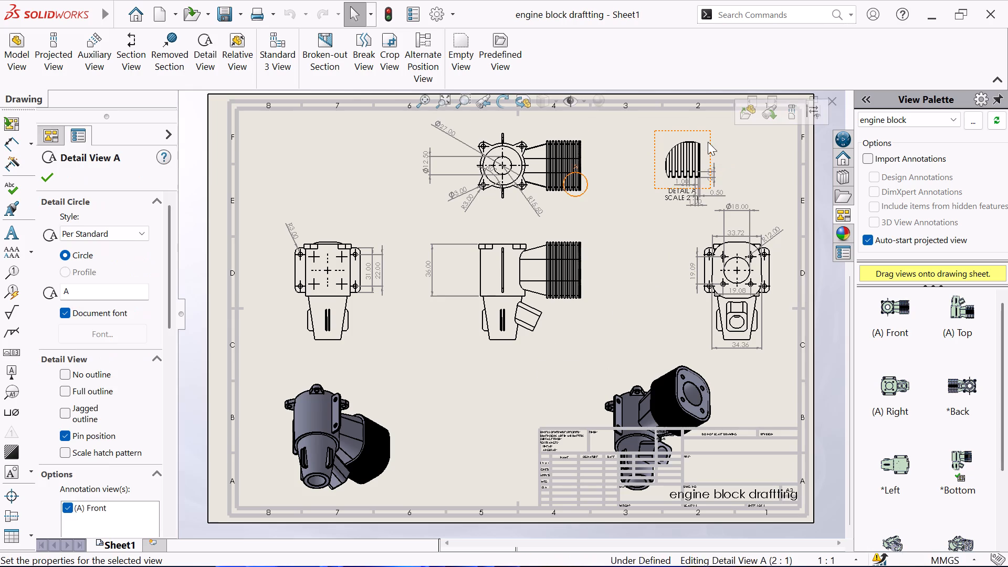
left_click_drag(704, 135, 713, 121)
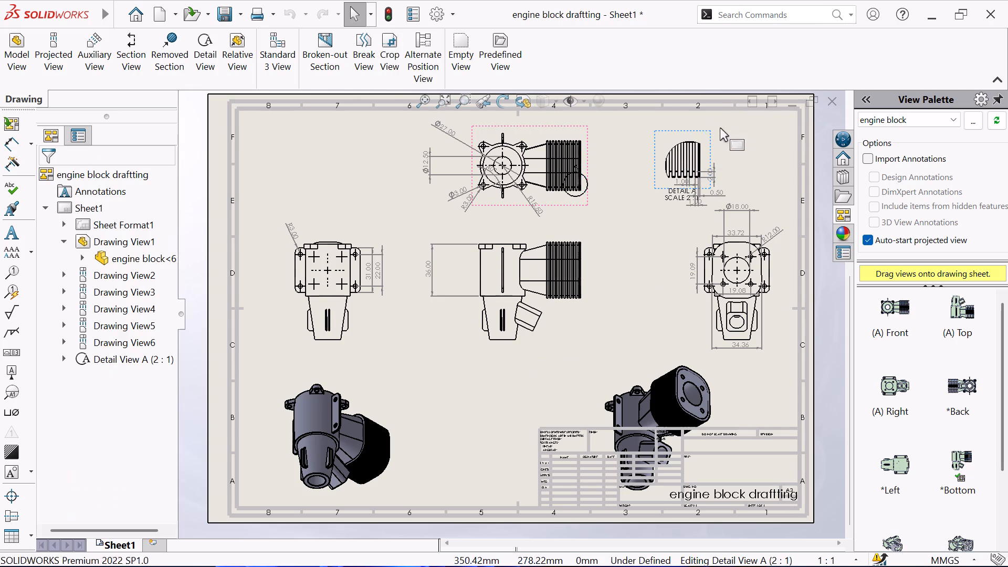
left_click(682, 149)
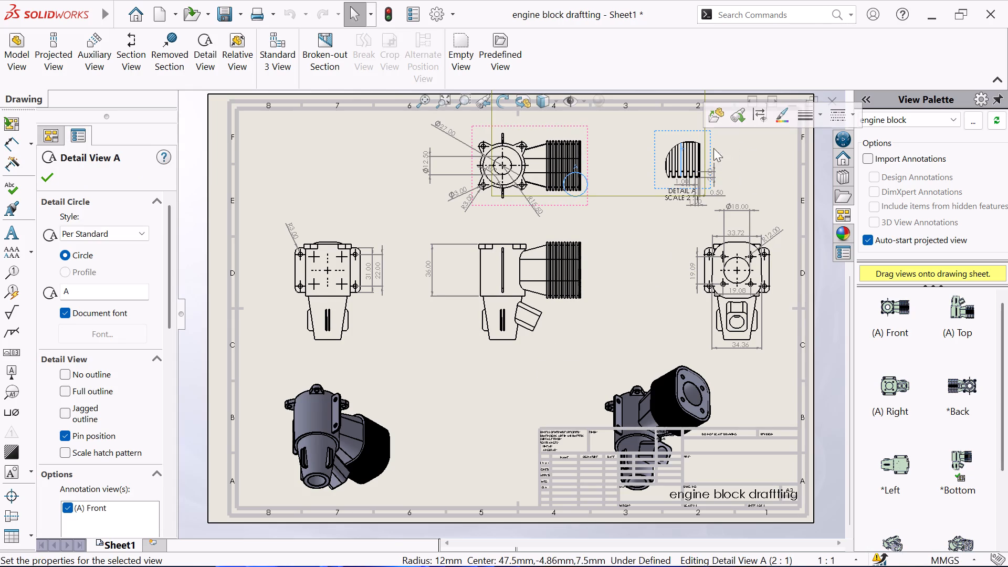
left_click(661, 136)
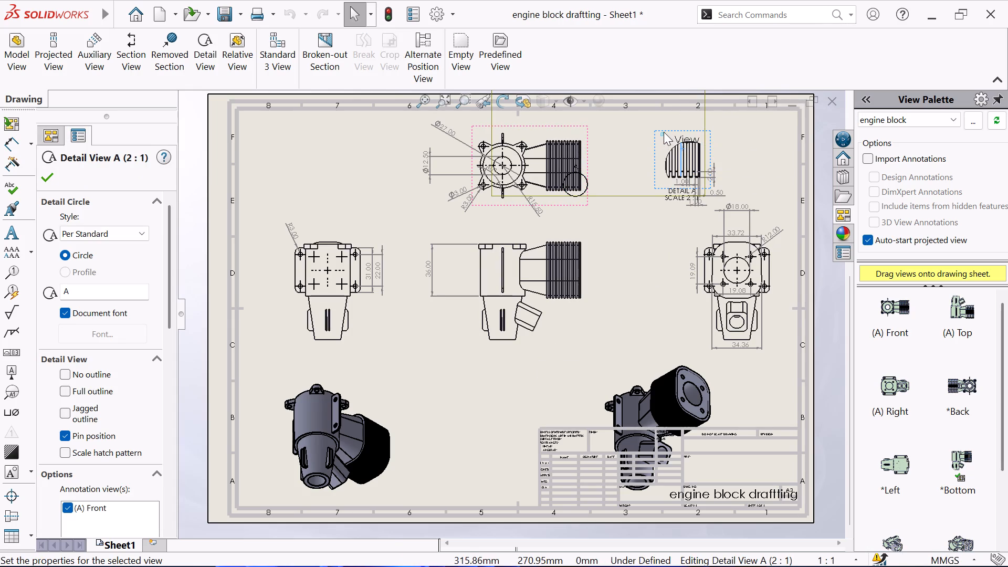
left_click(657, 145)
left_click_drag(659, 135, 660, 133)
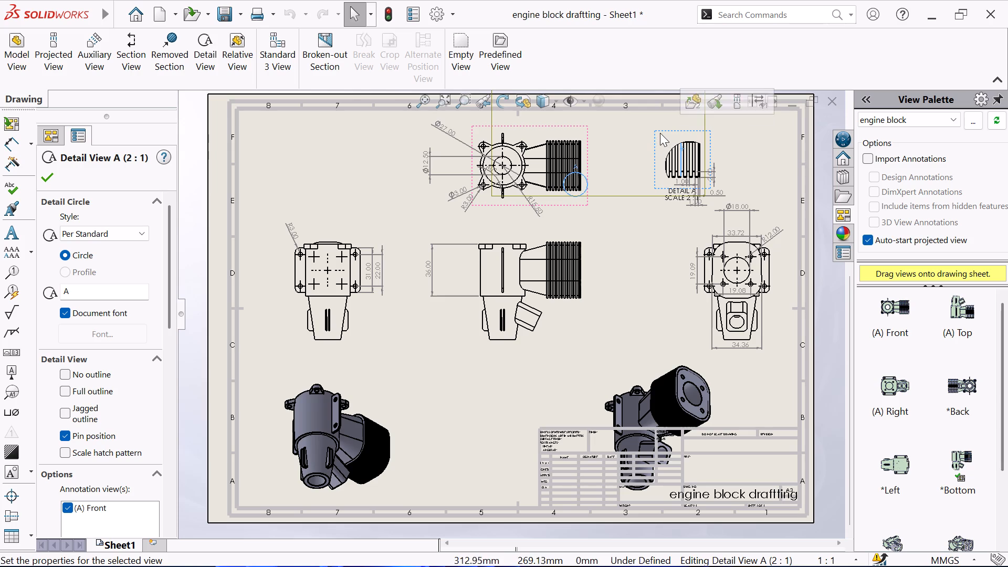
left_click_drag(660, 133, 664, 124)
left_click(642, 154)
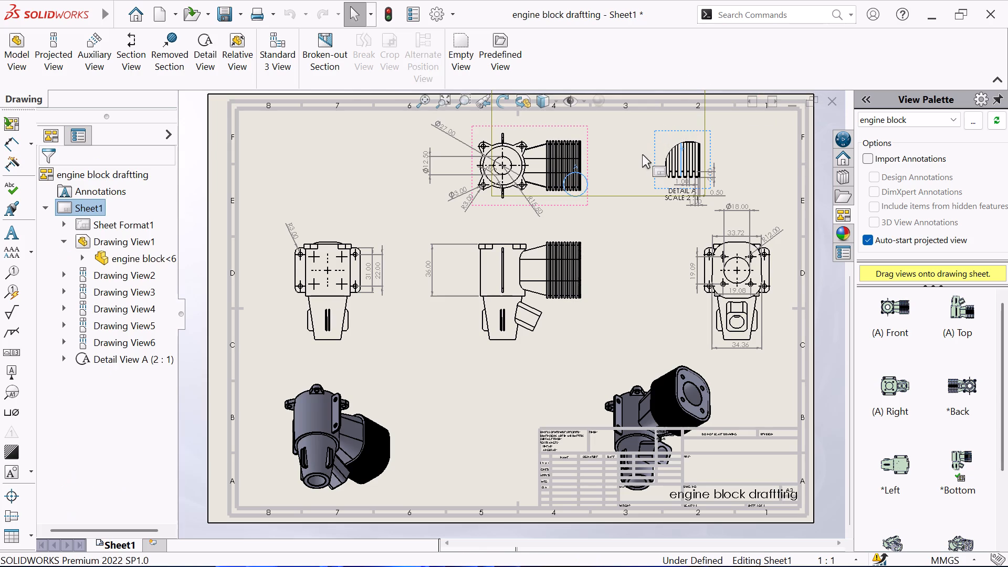
left_click(703, 138)
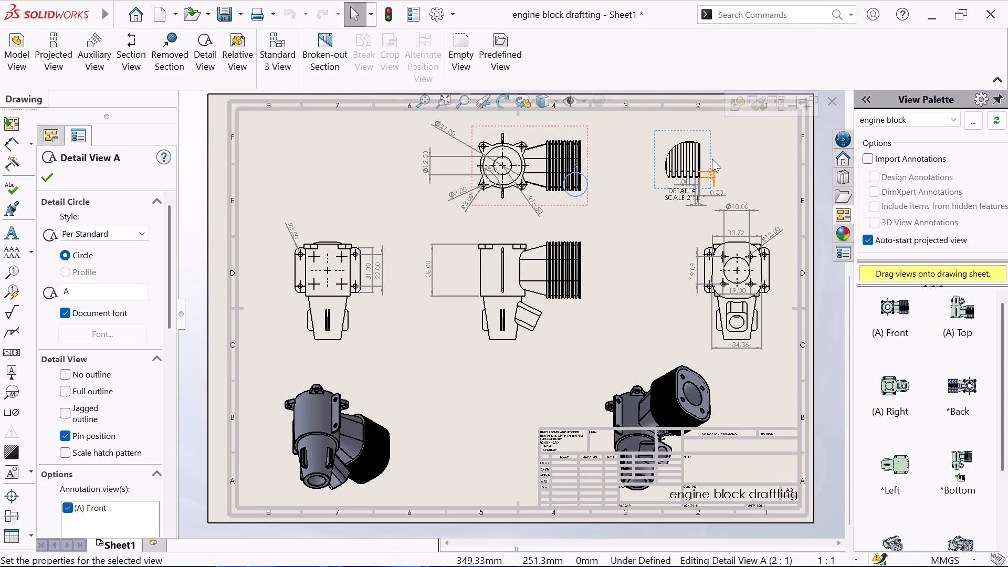
left_click_drag(711, 139, 716, 125)
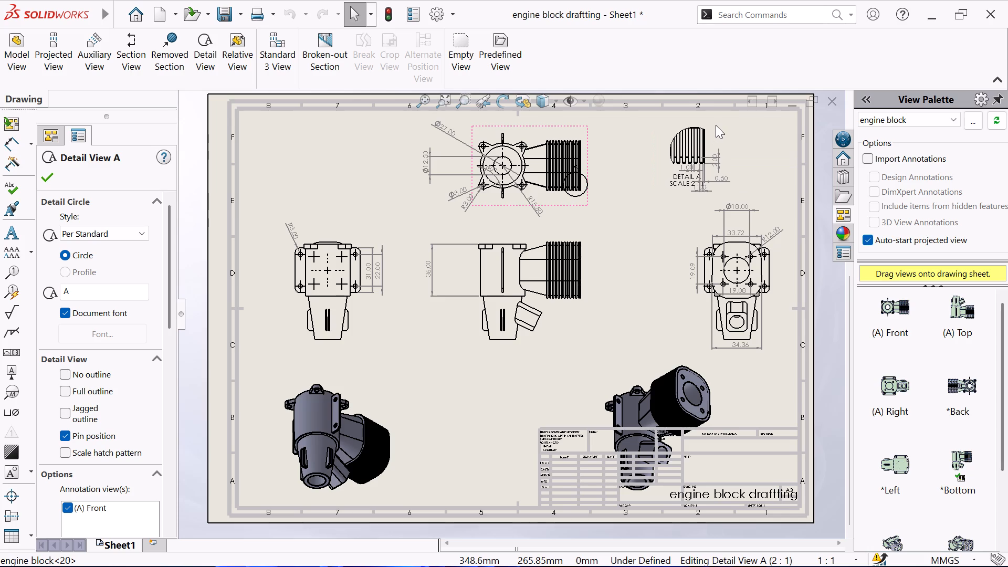
left_click_drag(716, 125, 718, 124)
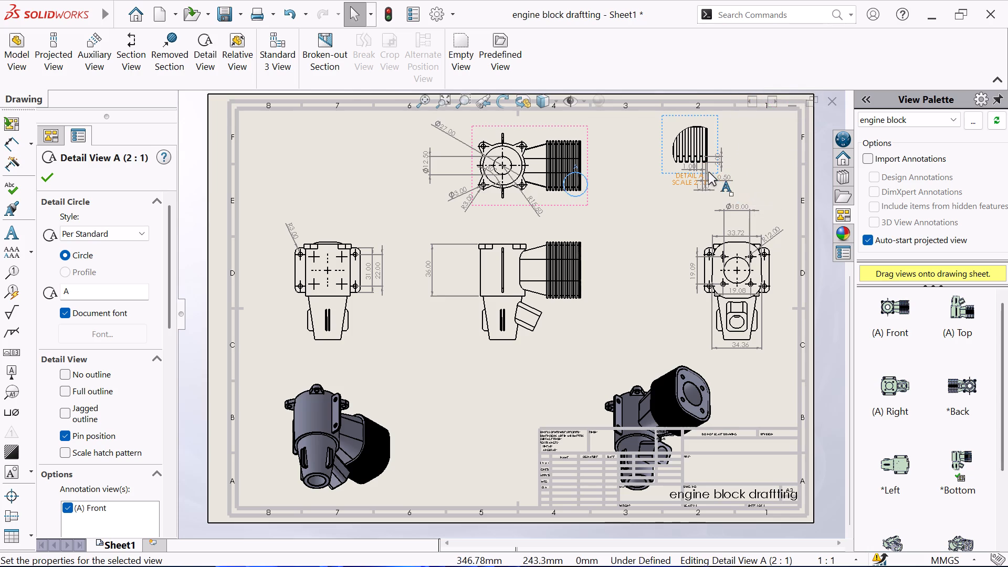
Move the Detail A scale label from beneath the detail view to beside its upper right, clear of the dimensions.
left_click_drag(679, 180, 677, 195)
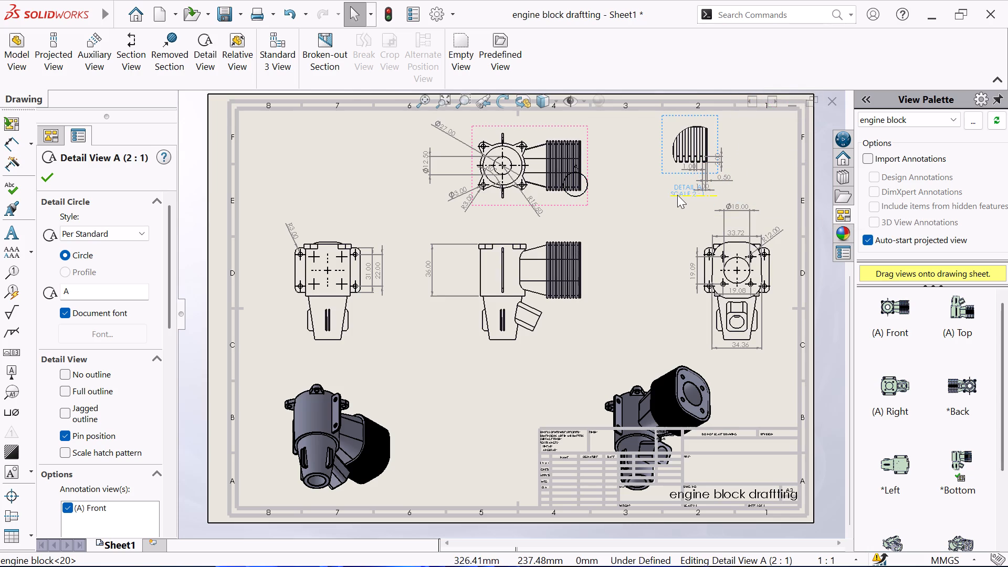
left_click_drag(677, 195, 670, 184)
left_click_drag(670, 184, 676, 188)
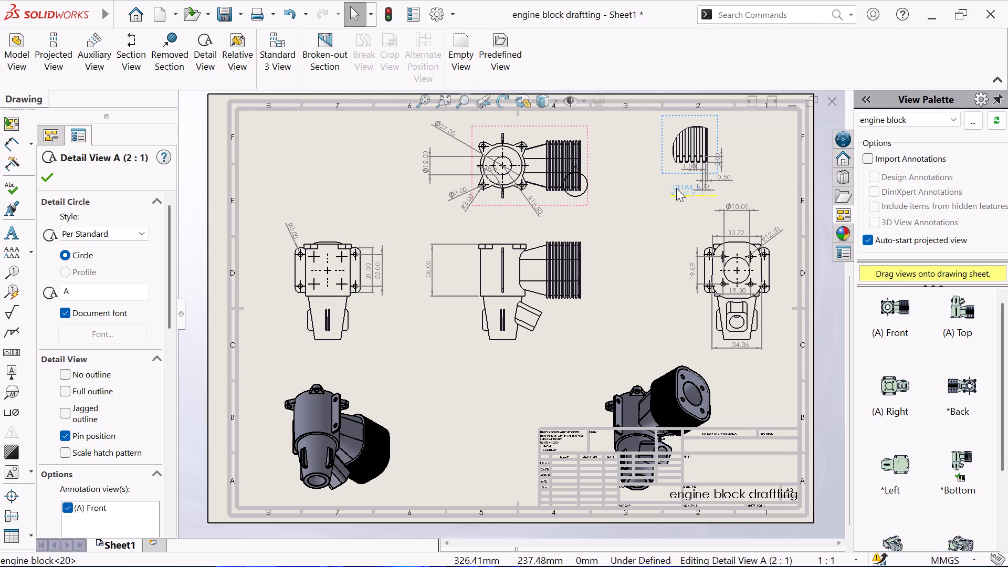
left_click_drag(676, 188, 732, 136)
left_click_drag(732, 136, 733, 133)
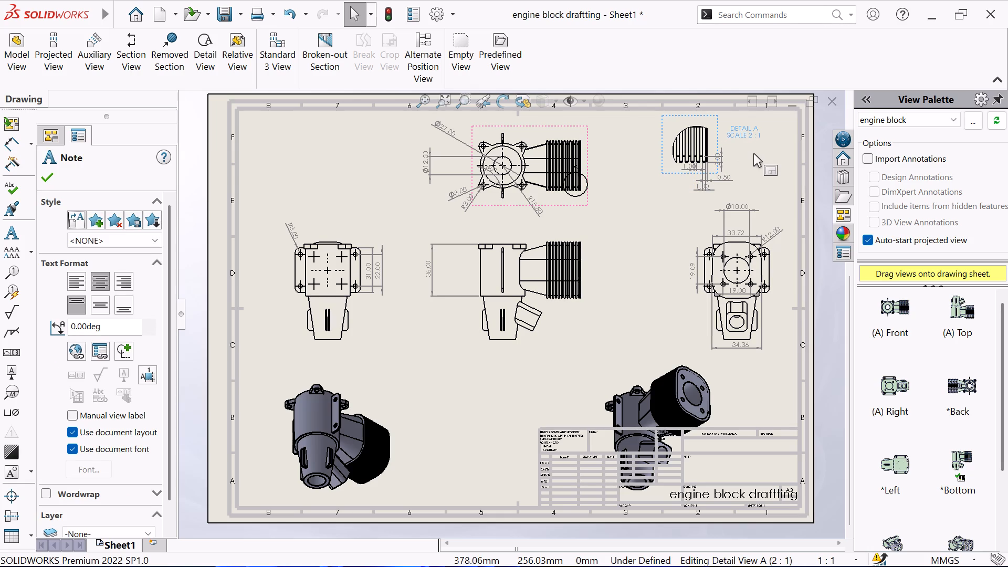
left_click(49, 175)
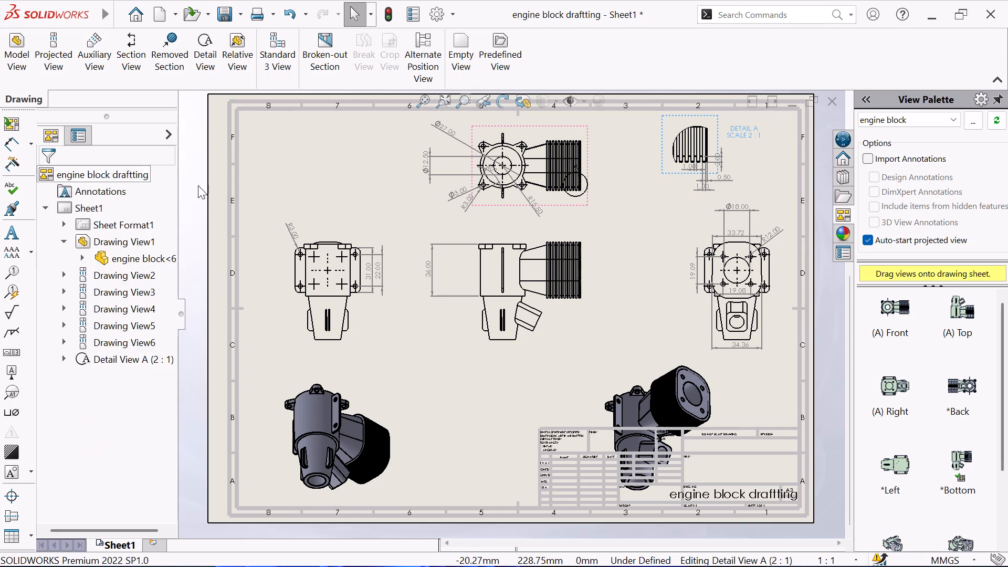
left_click(271, 190)
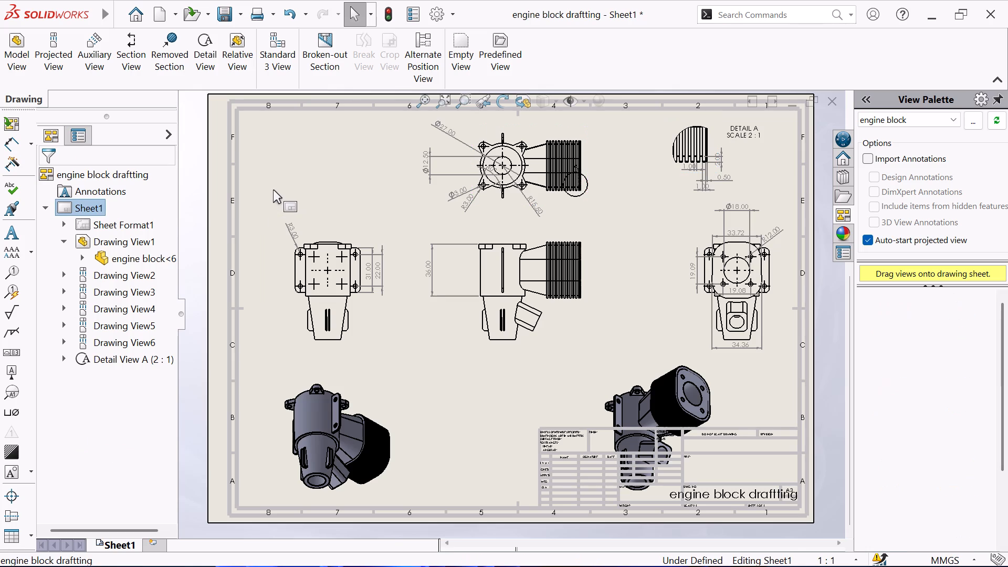
Save the drawing with the repositioned Detail A label.
key("ctrl+s")
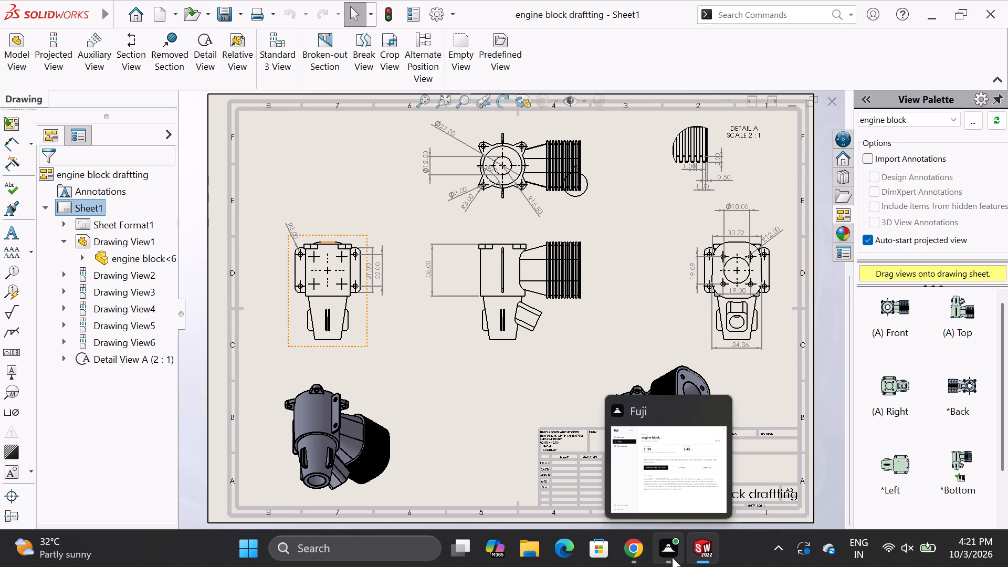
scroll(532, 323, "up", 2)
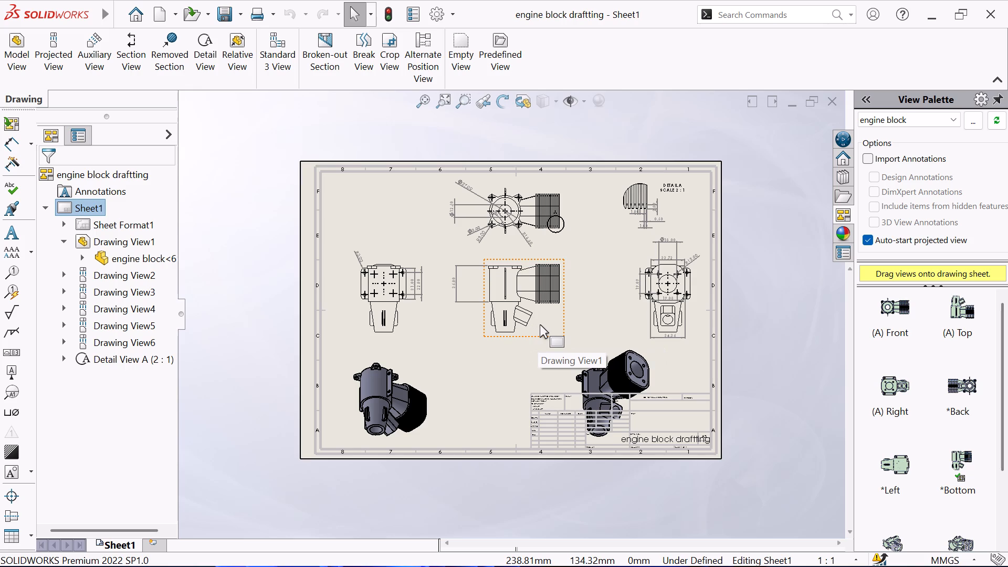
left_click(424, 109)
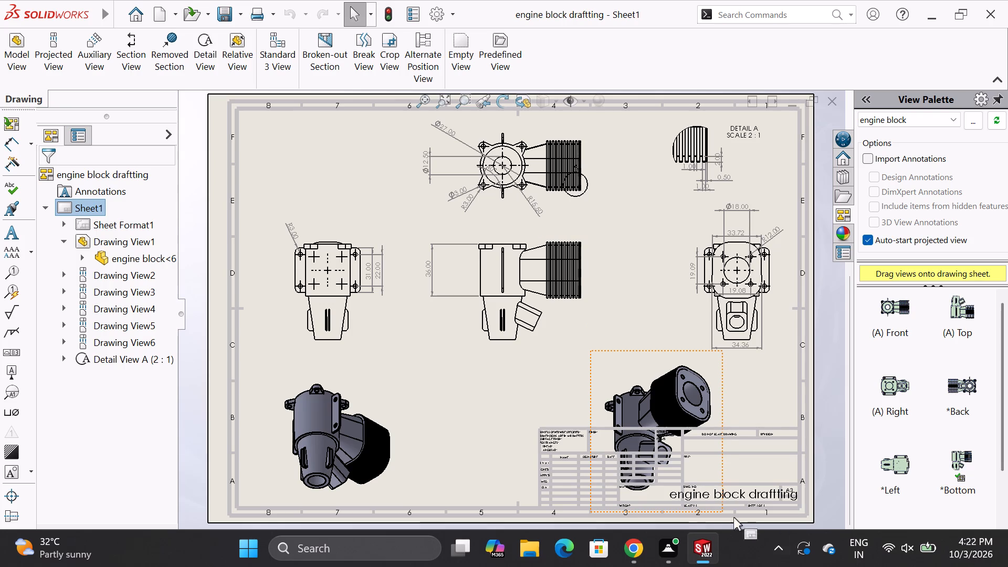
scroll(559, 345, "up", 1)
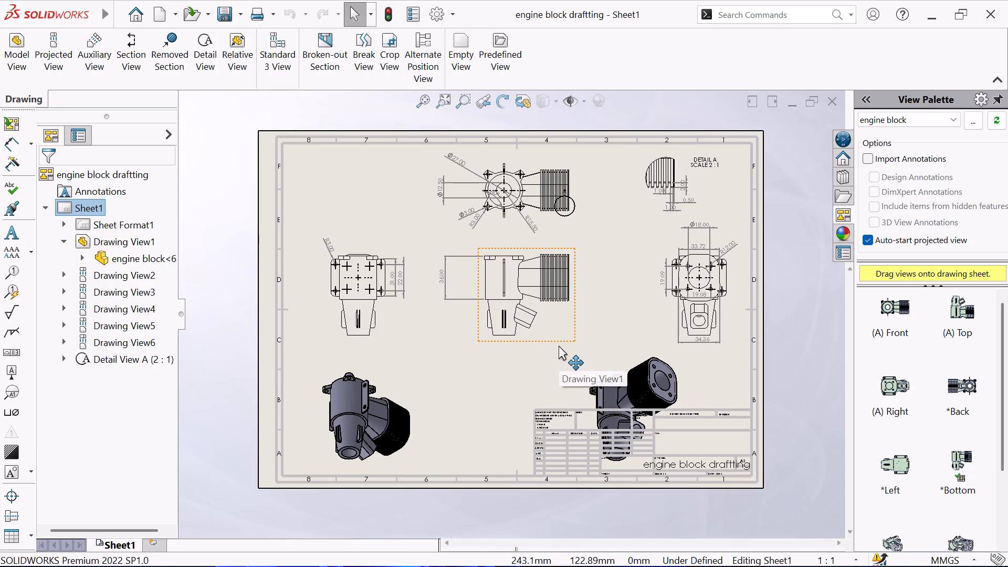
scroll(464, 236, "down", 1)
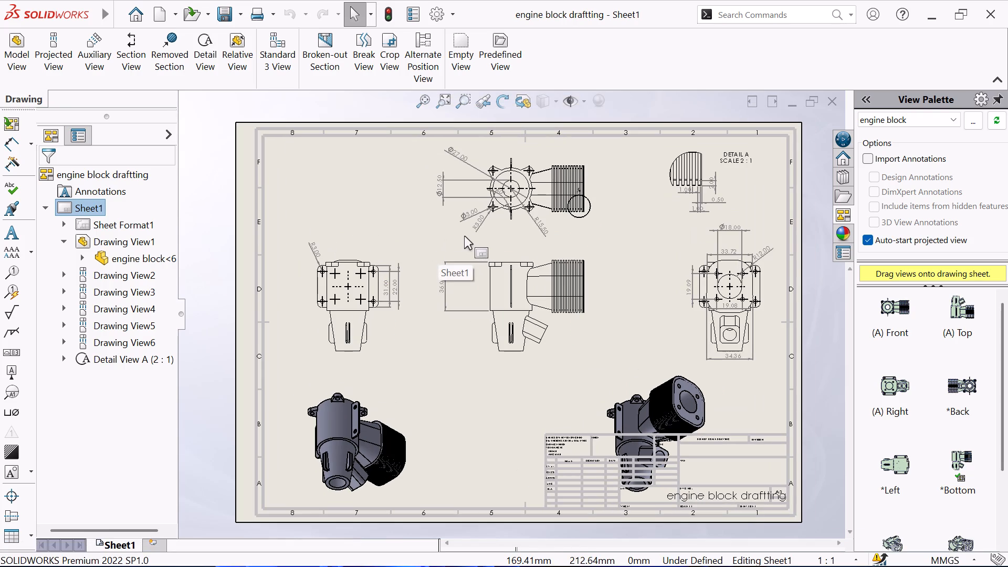
Save the engine block drawing again.
key("ctrl+s")
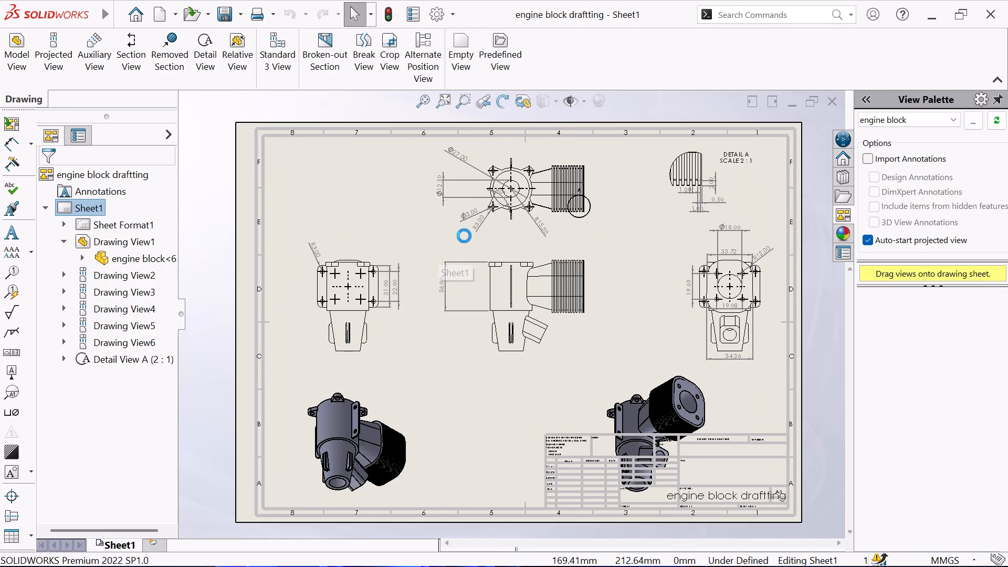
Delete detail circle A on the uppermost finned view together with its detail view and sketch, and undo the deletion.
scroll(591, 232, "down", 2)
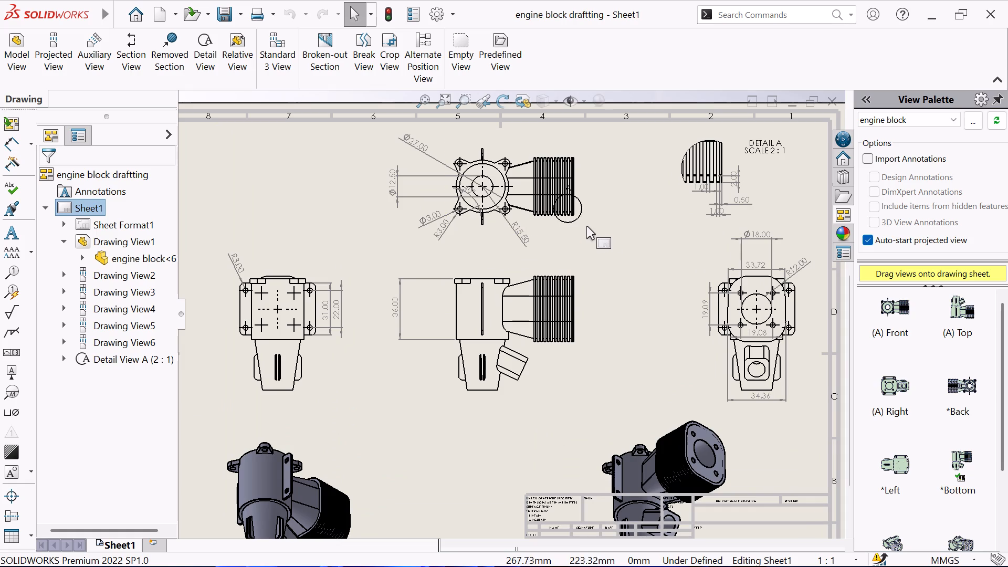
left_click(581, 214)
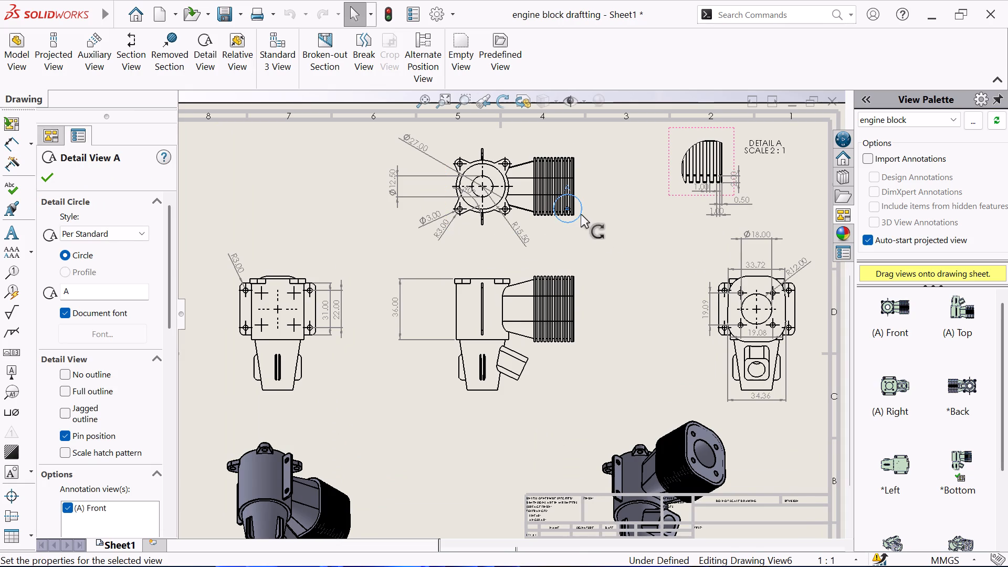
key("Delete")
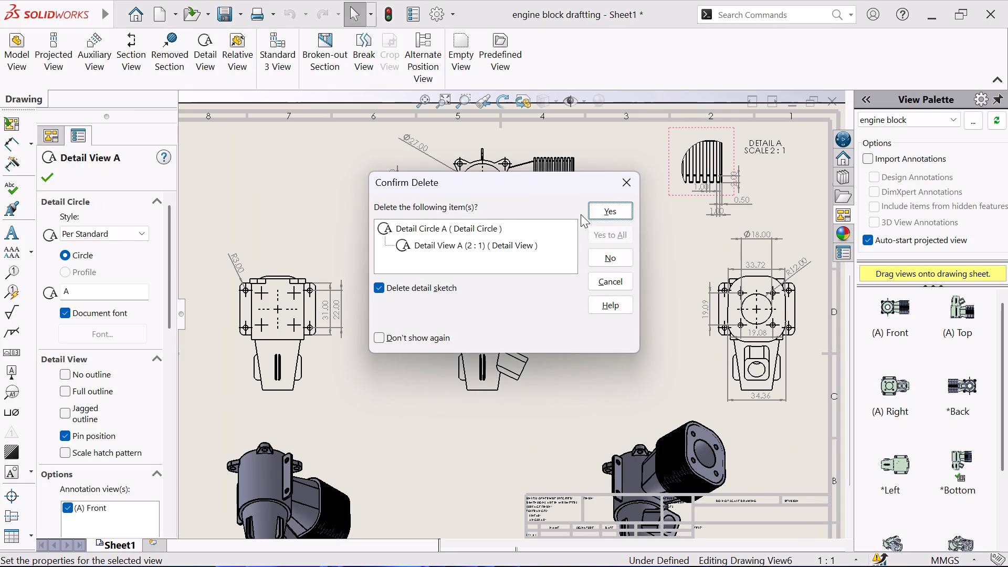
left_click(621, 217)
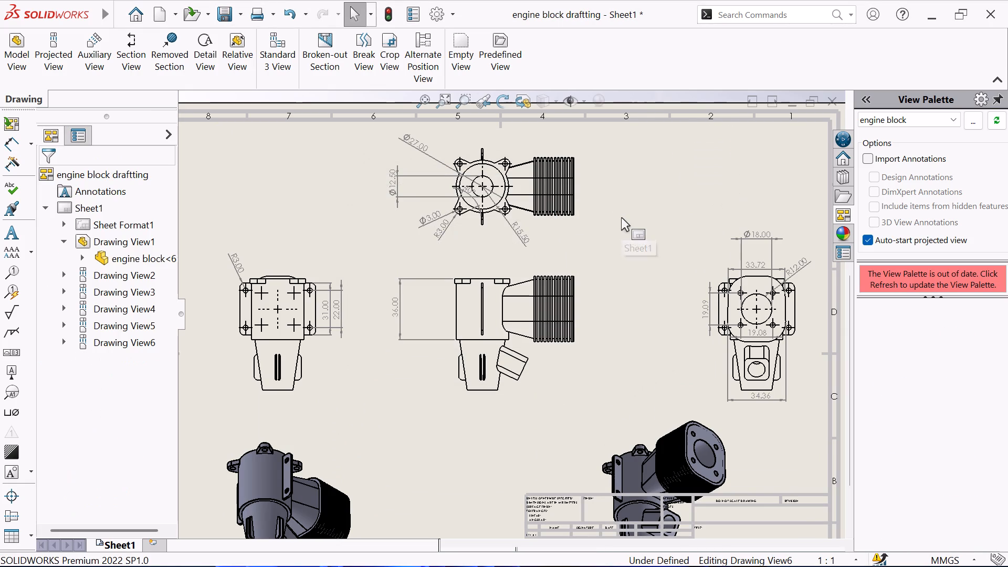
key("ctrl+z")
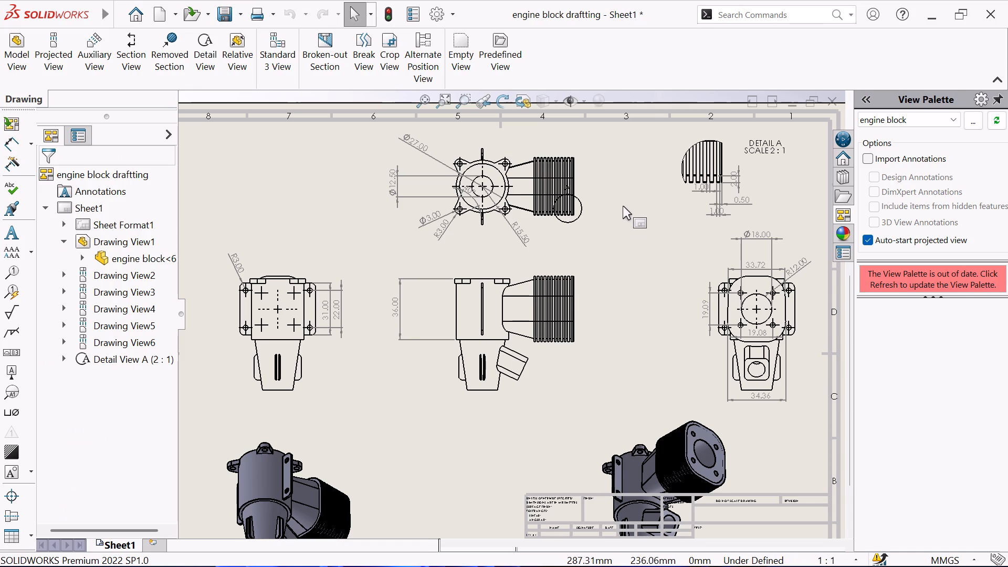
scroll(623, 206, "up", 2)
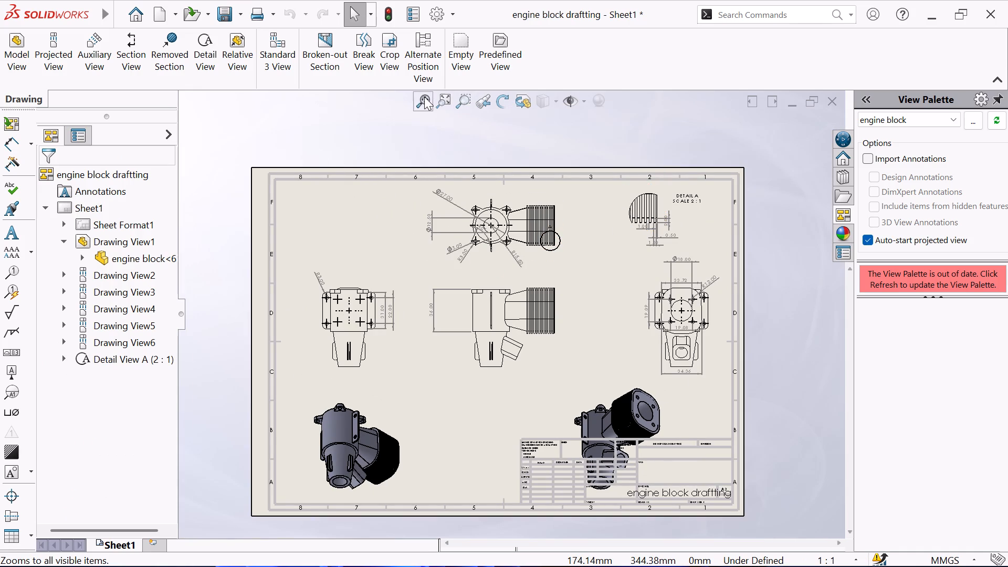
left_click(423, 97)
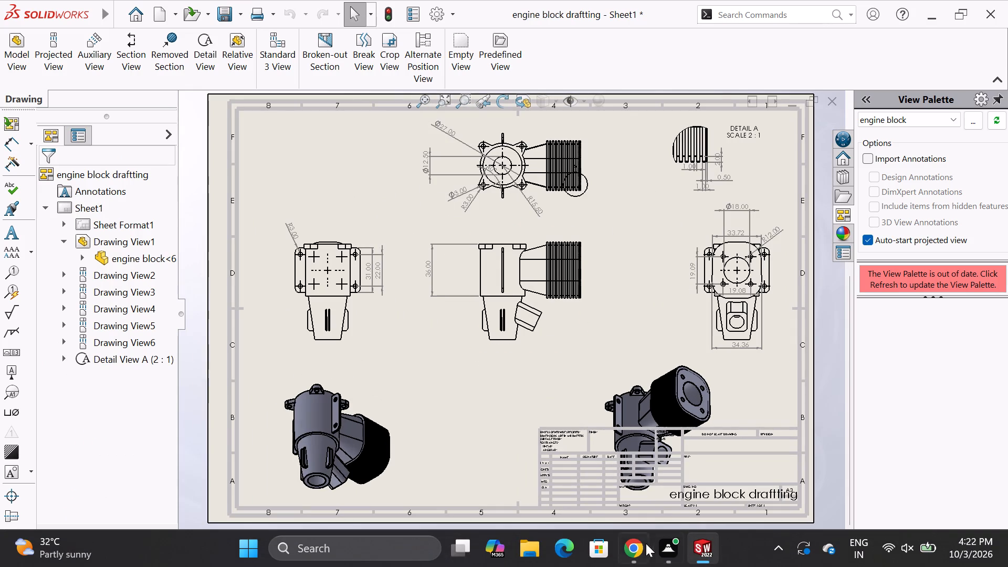
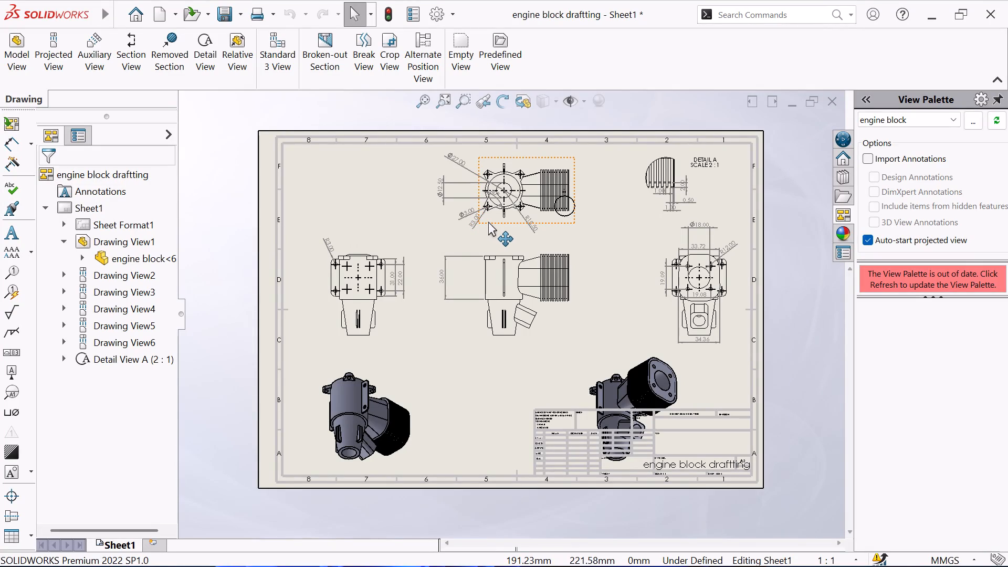
Save the engine block drawing with Detail A and its detail circle restored.
key("ctrl+s")
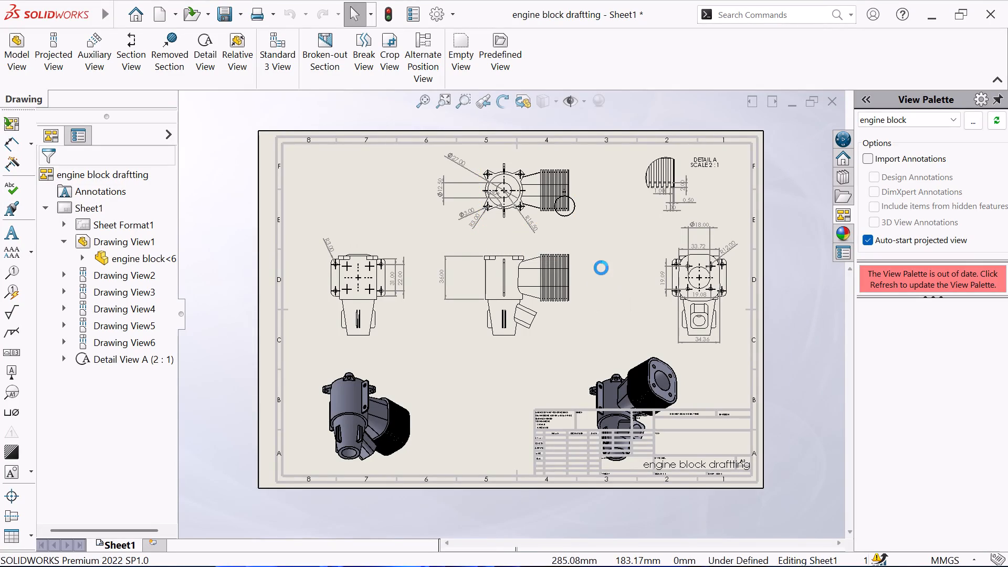